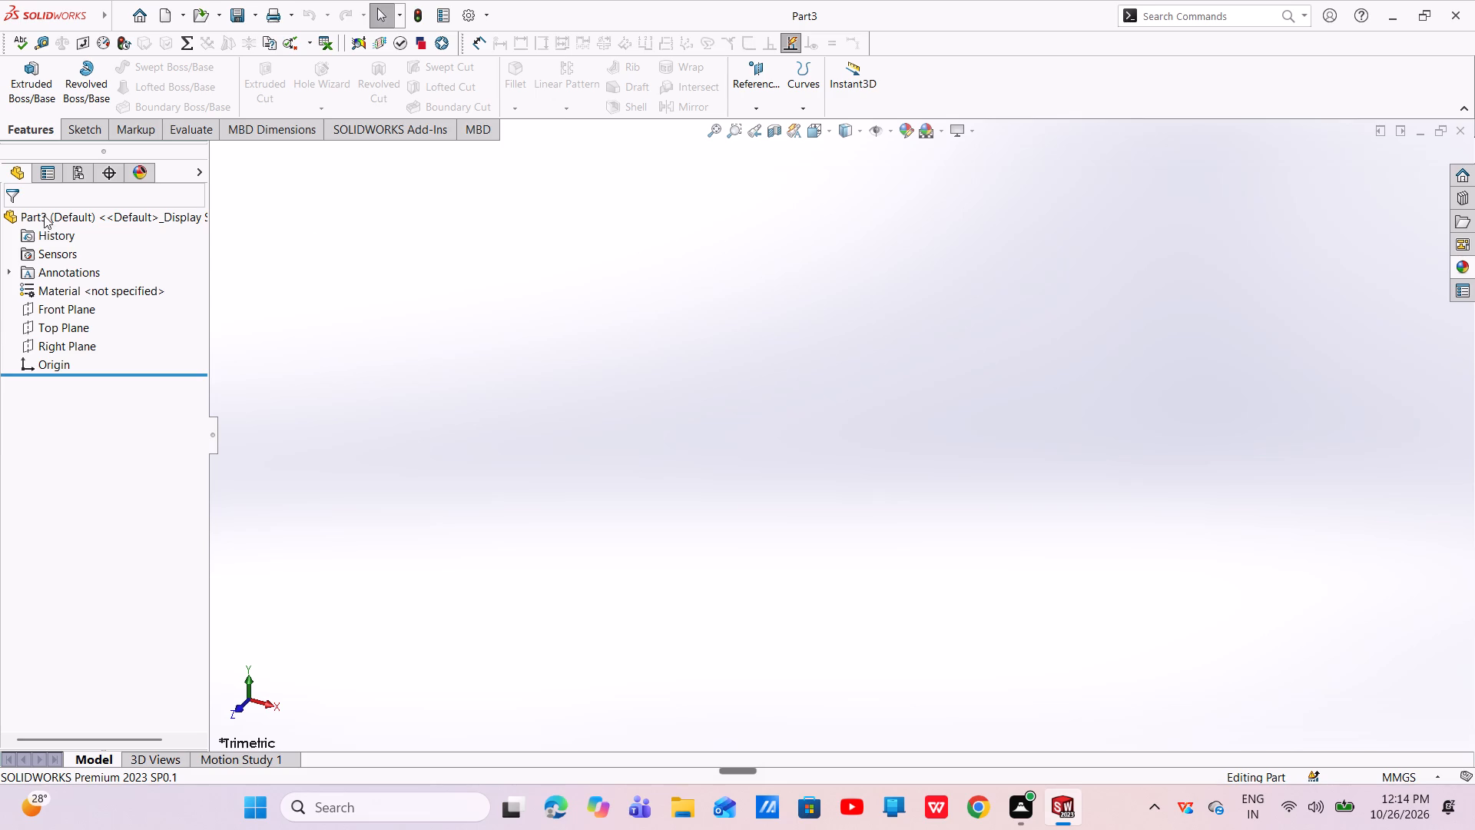
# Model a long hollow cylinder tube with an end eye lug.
# Sketch a circle about 59 mm in diameter centred on the origin on the Front Plane.
pyautogui.click(81, 303)
pyautogui.click(104, 286)
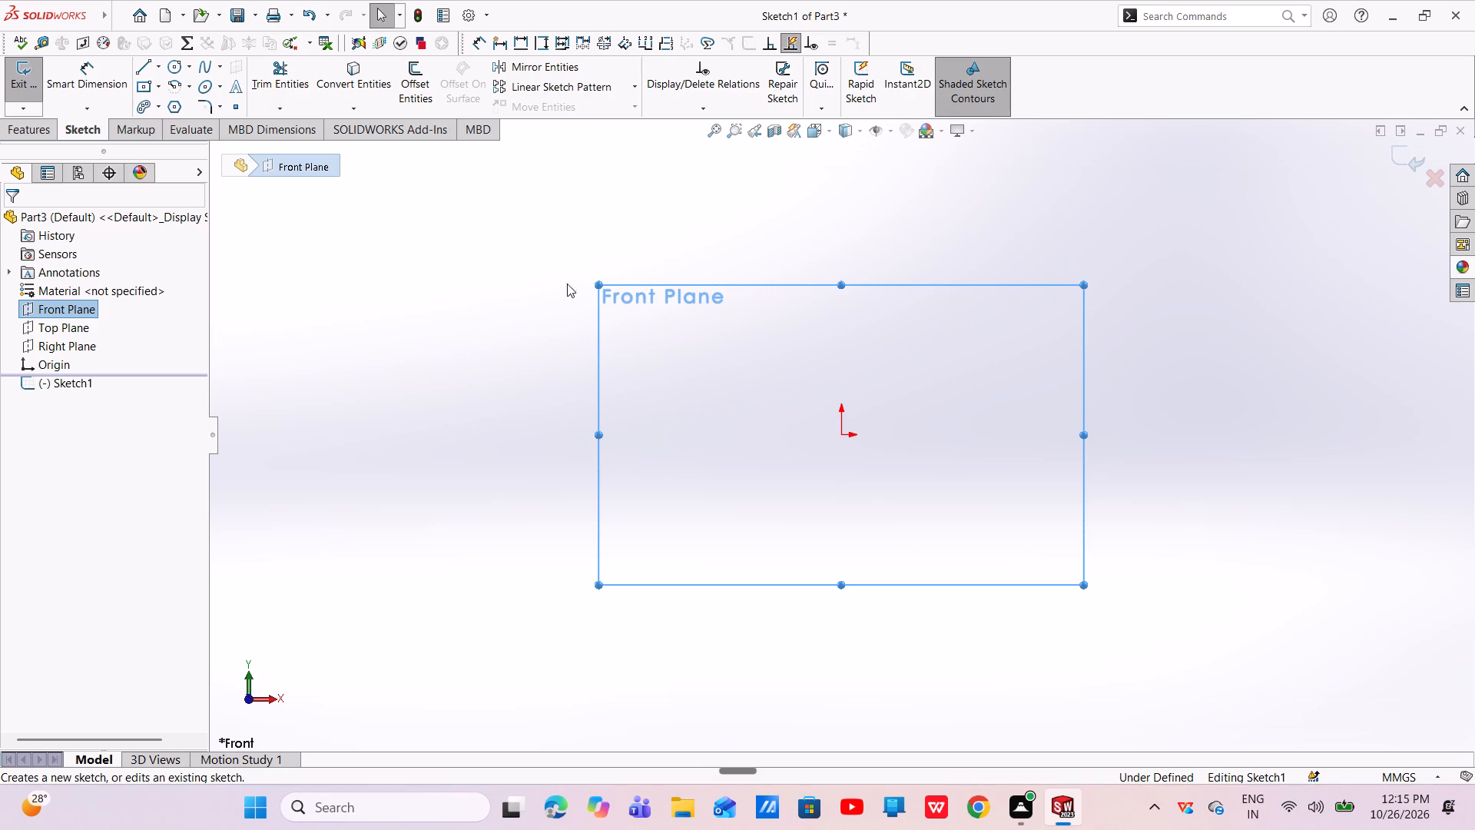
pyautogui.click(179, 68)
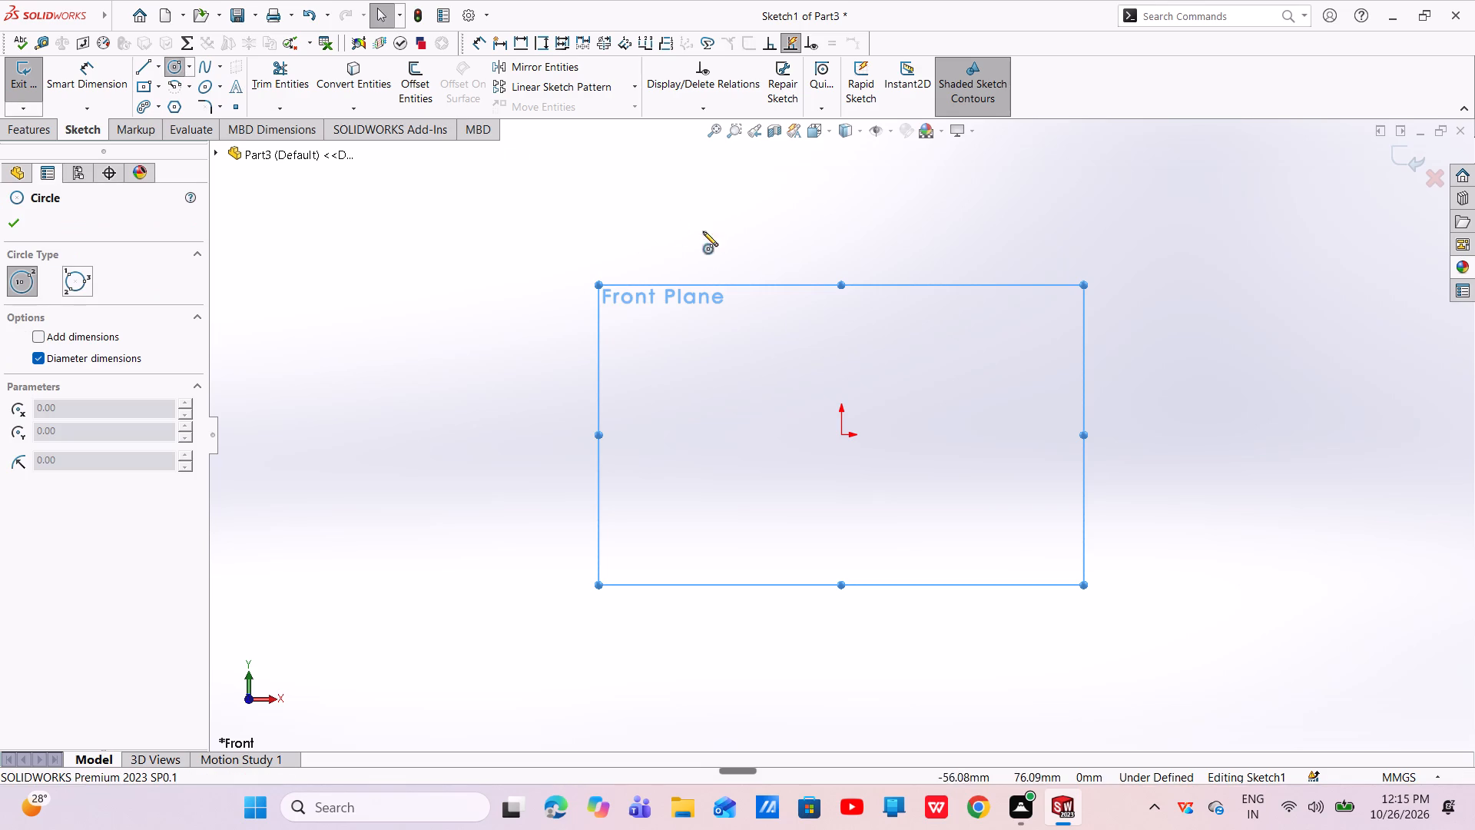
pyautogui.click(840, 439)
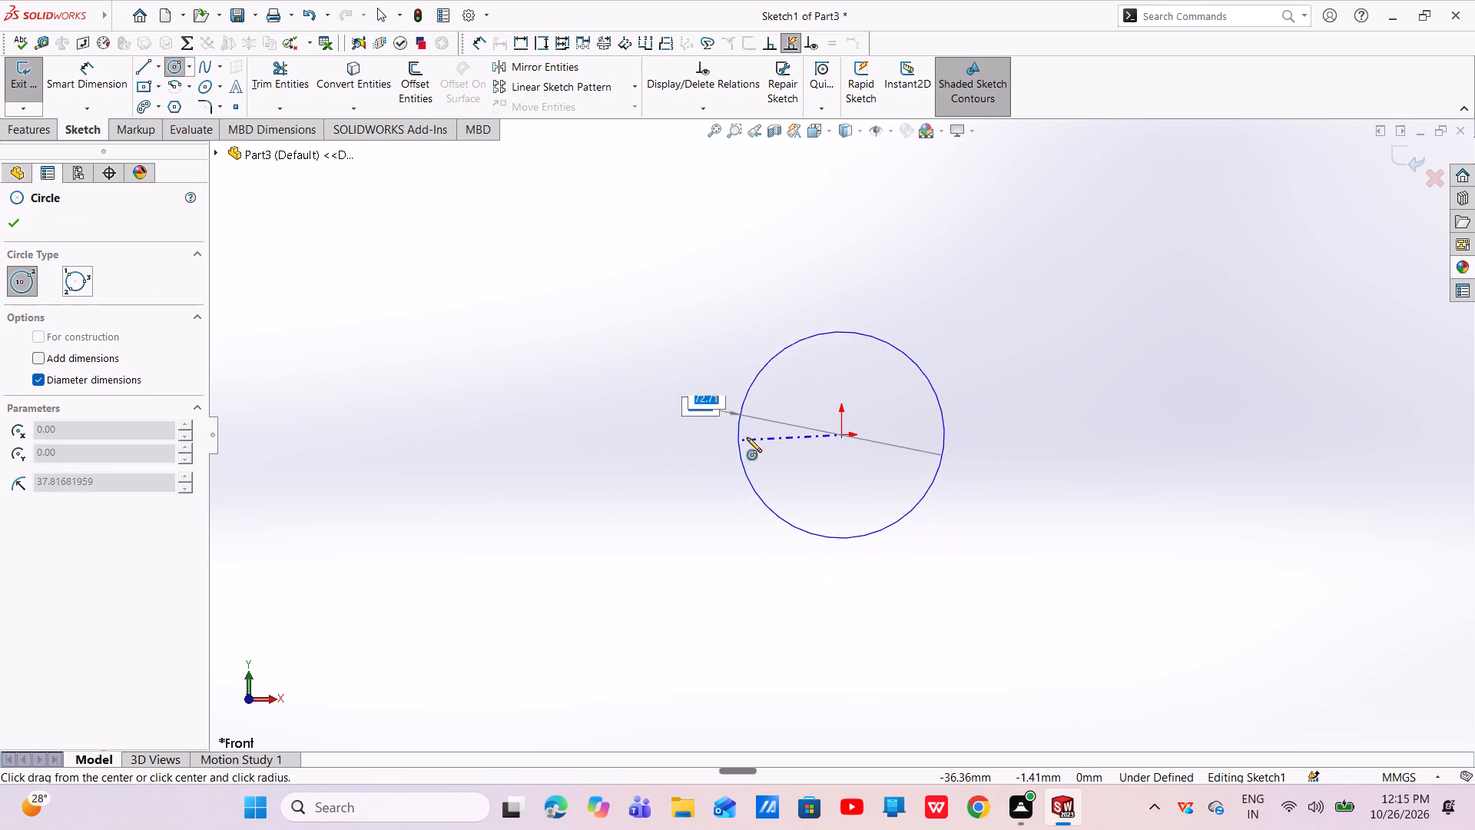
pyautogui.click(761, 433)
pyautogui.rightClick(761, 432)
pyautogui.click(772, 445)
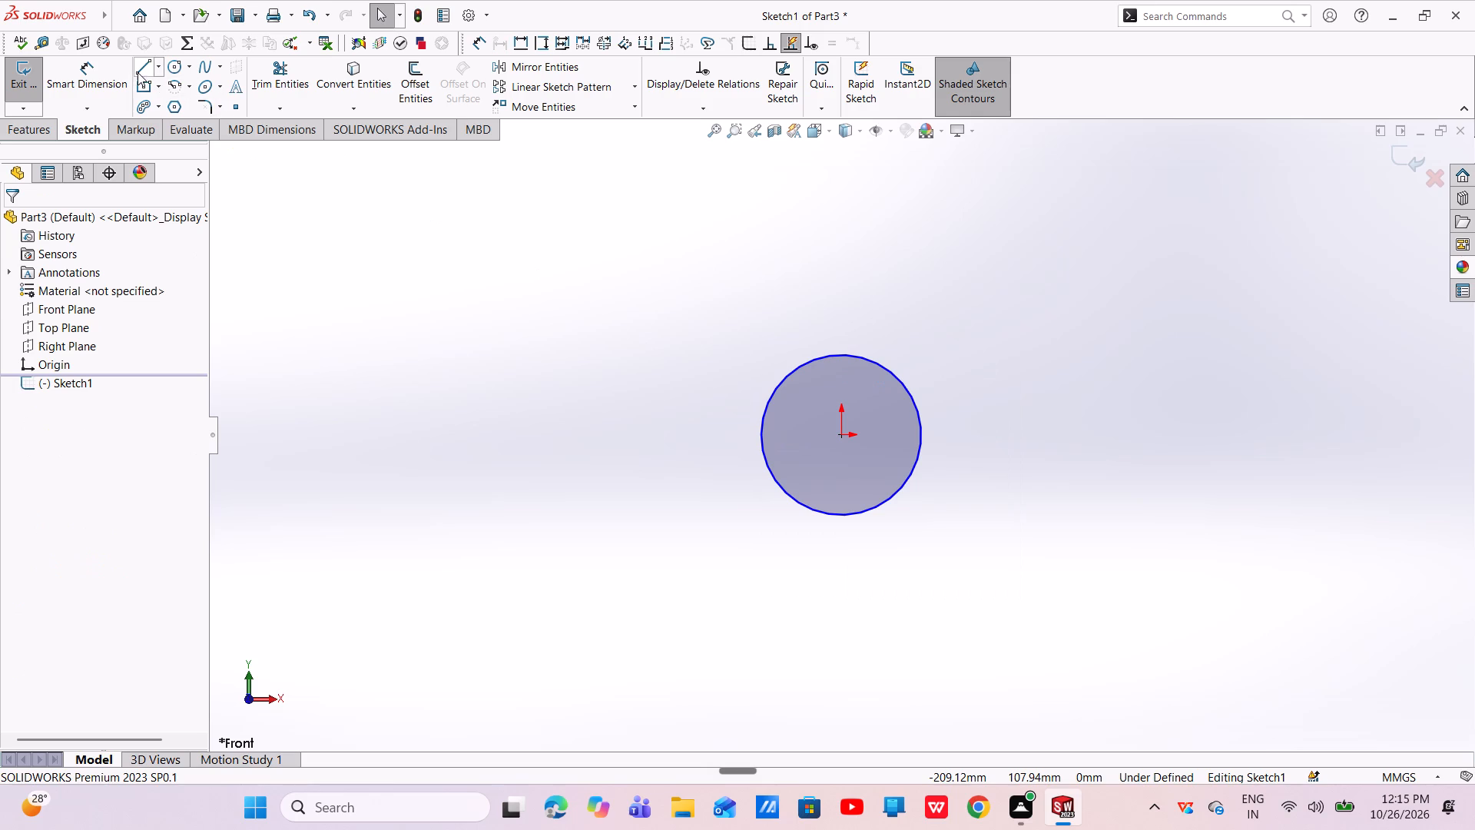
# Dimension the circle's diameter at 100 mm.
pyautogui.click(75, 80)
pyautogui.click(774, 392)
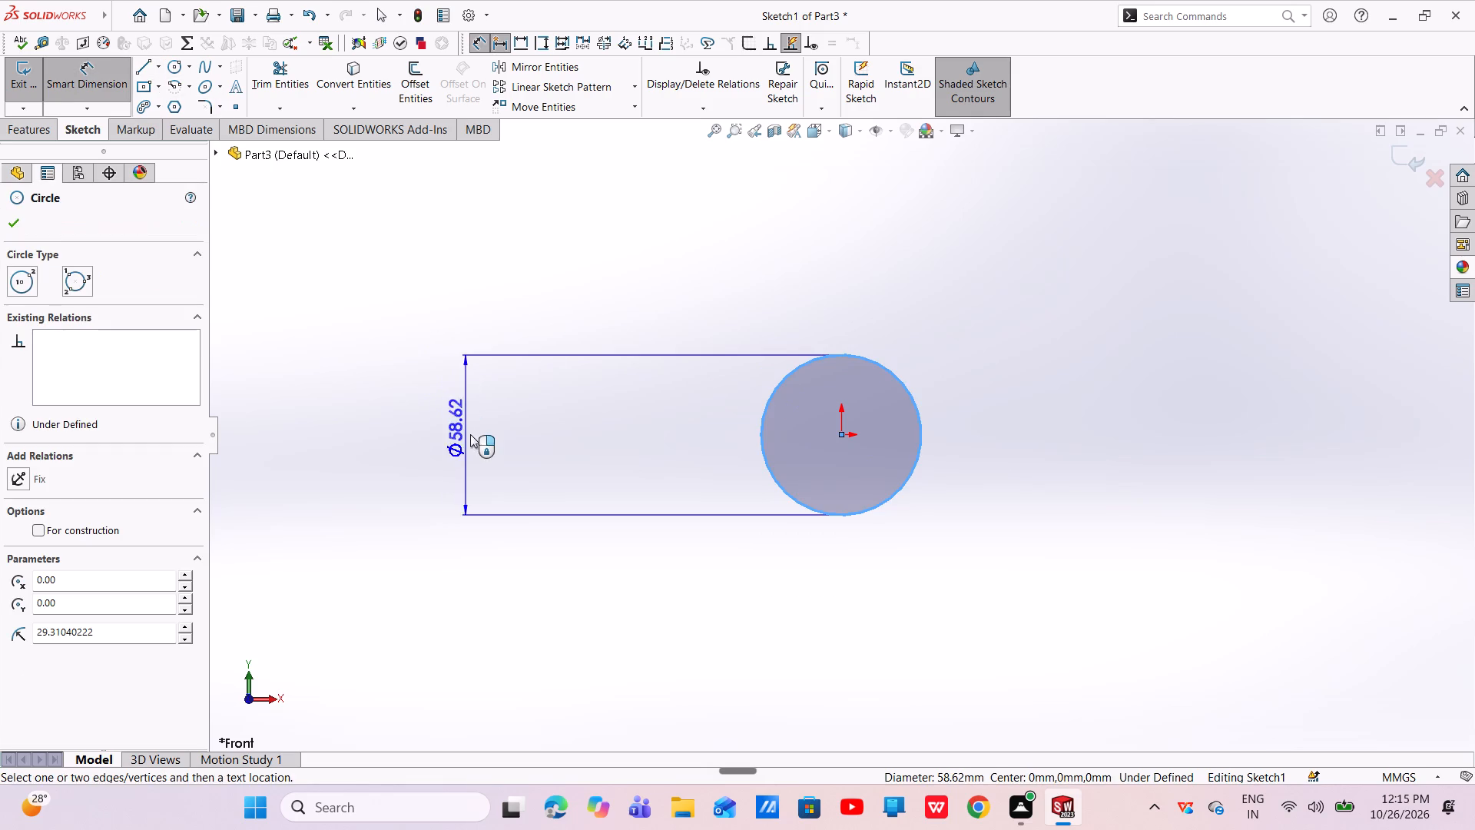
pyautogui.click(470, 434)
pyautogui.press('BackSpace')
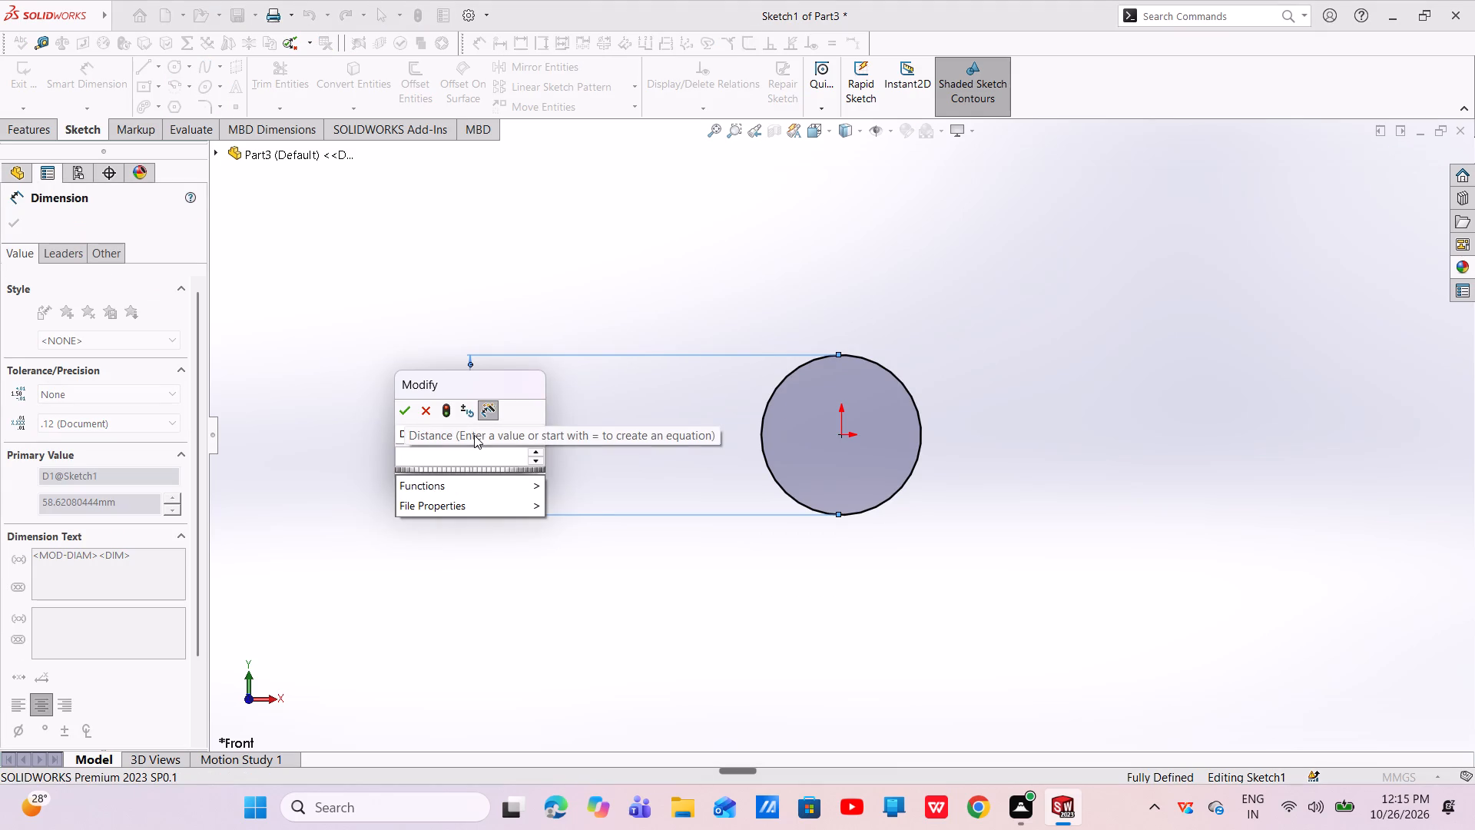
pyautogui.write('100')
pyautogui.press('Return')
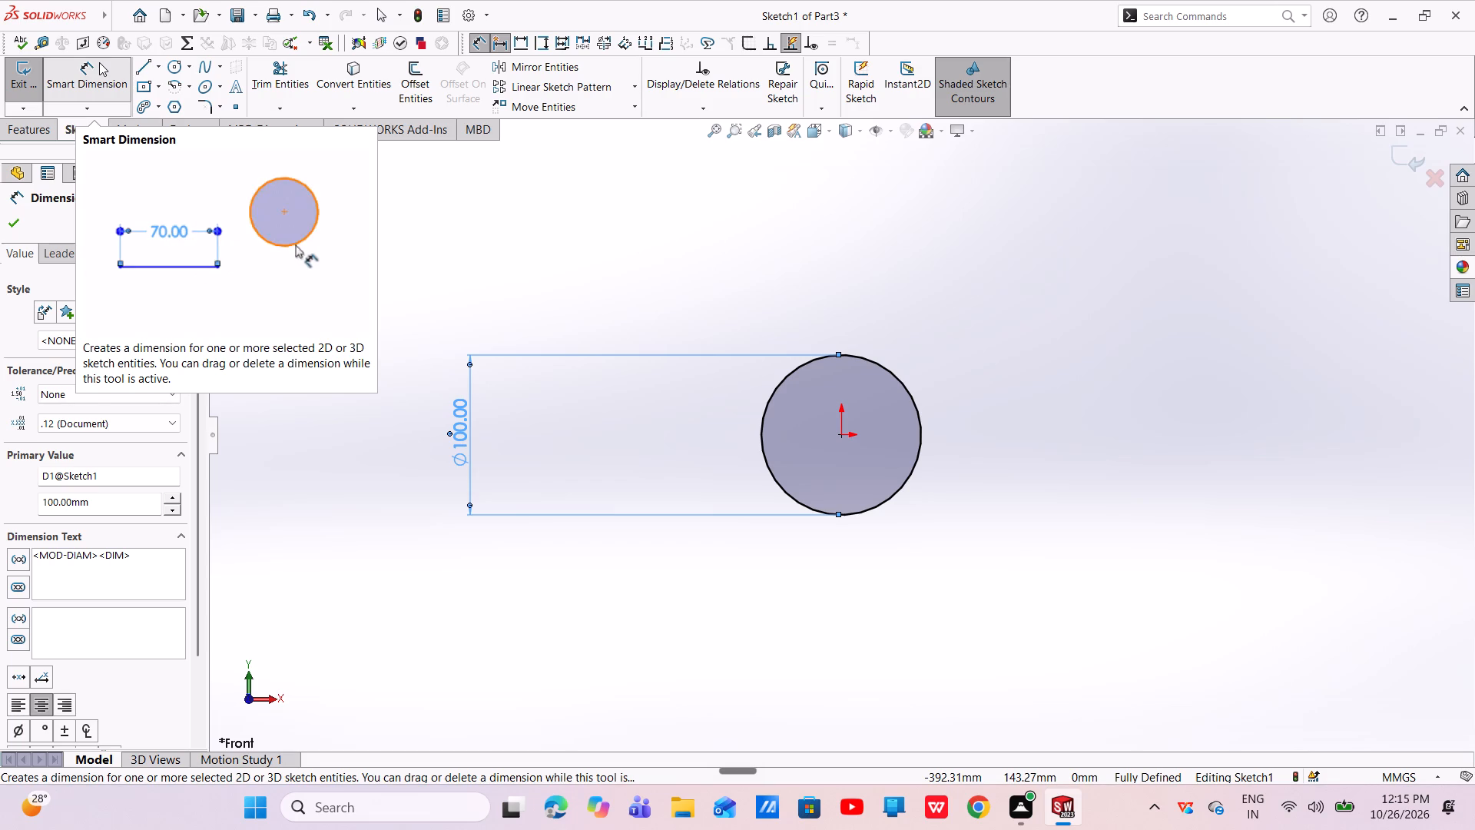
# Extrude the circle as a blind boss to a depth of 400 mm.
pyautogui.click(30, 132)
pyautogui.click(28, 90)
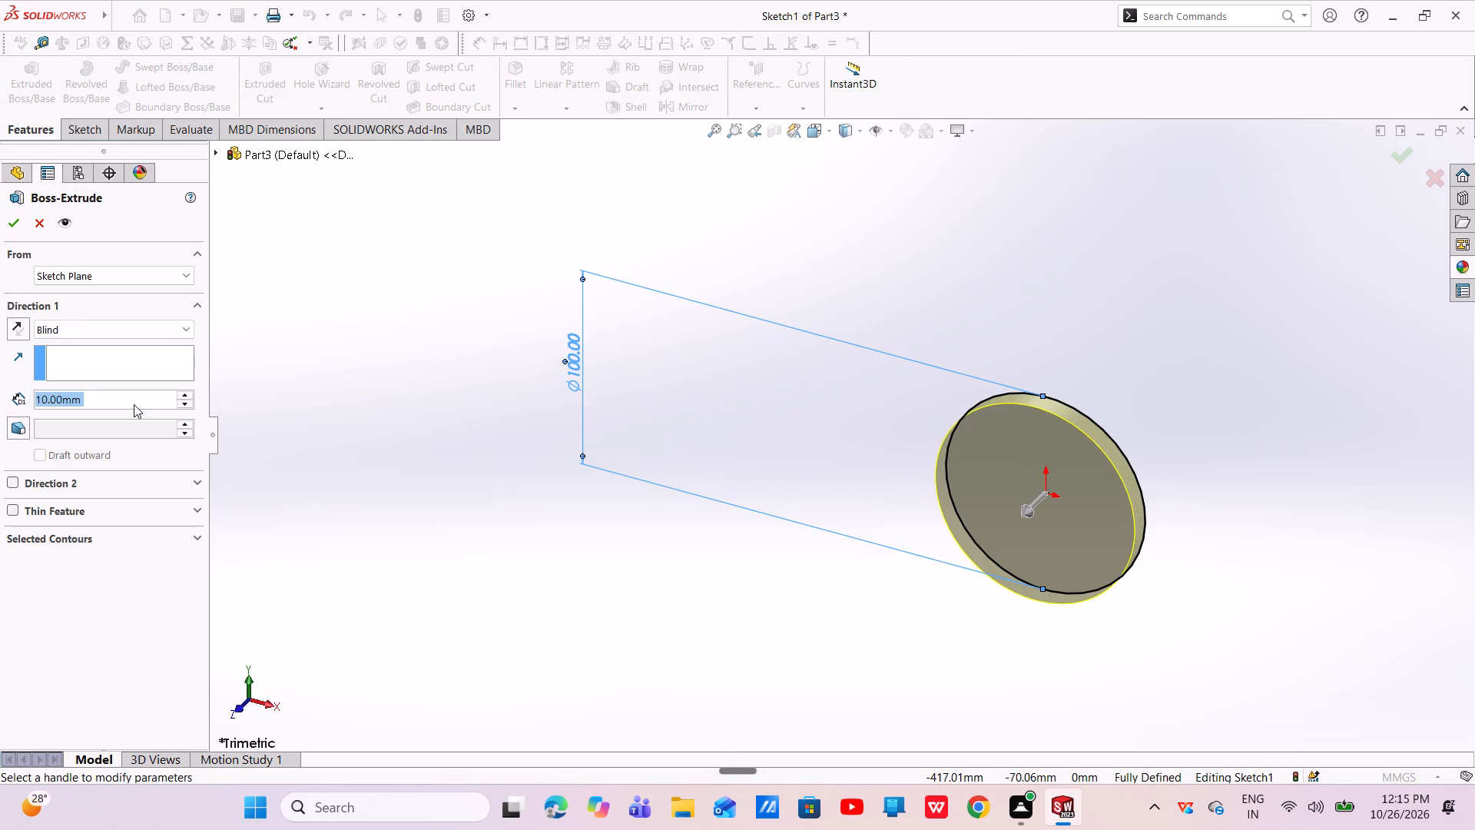
pyautogui.press('BackSpace')
pyautogui.write('400')
pyautogui.press('Return')
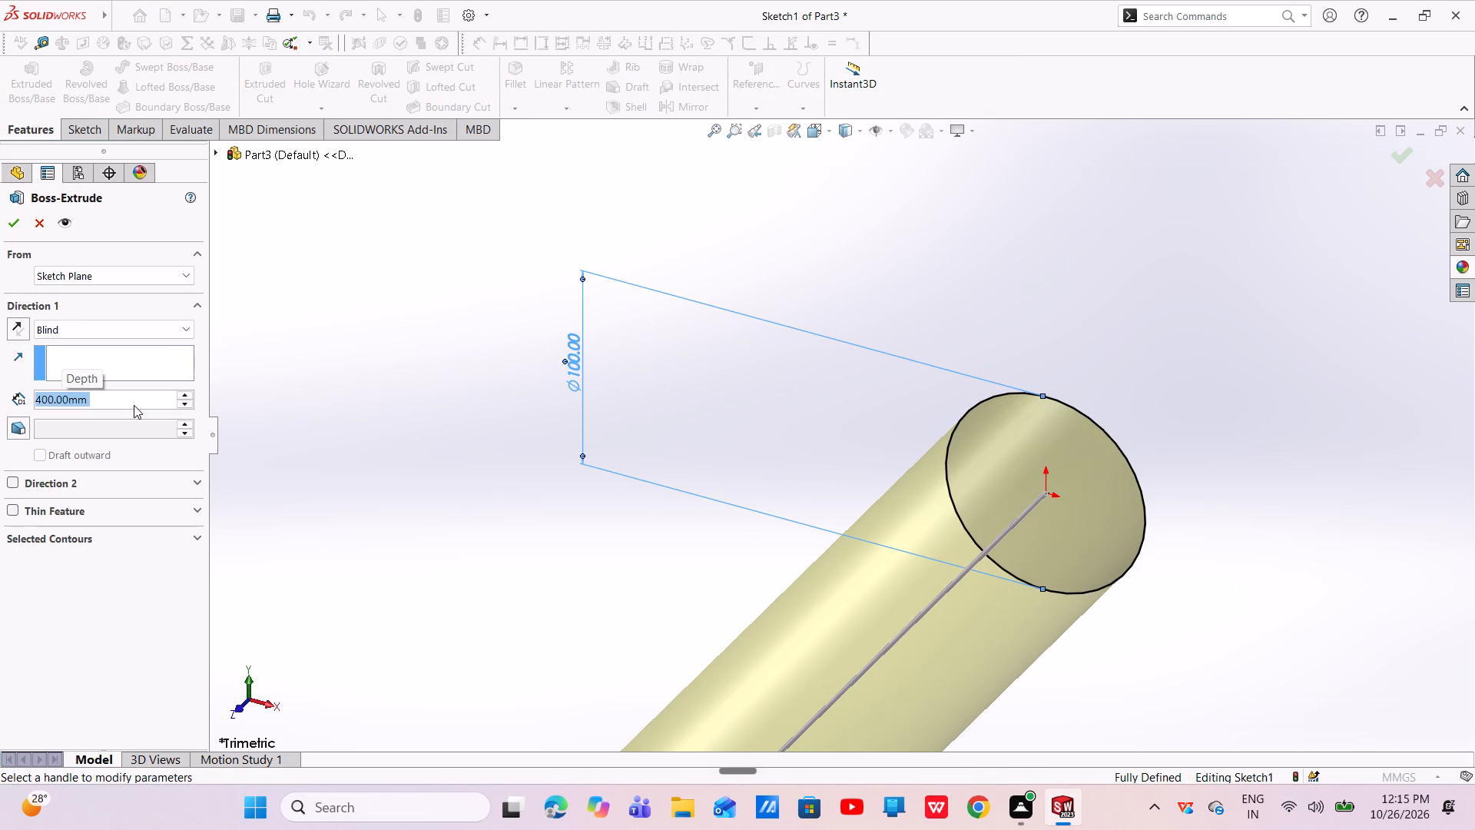
pyautogui.scroll(6, 754, 748)
pyautogui.scroll(3, 798, 442)
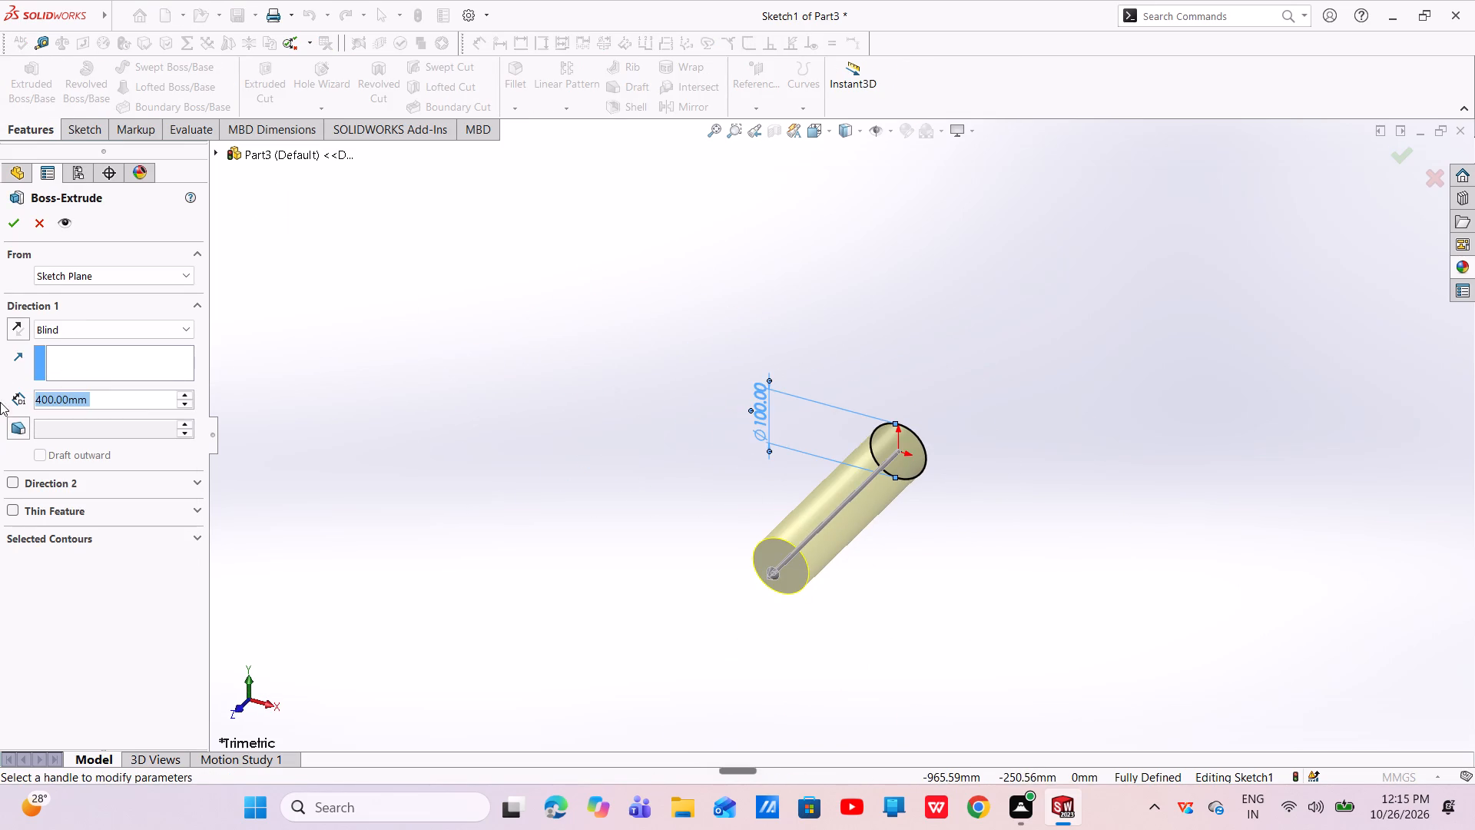
pyautogui.click(15, 224)
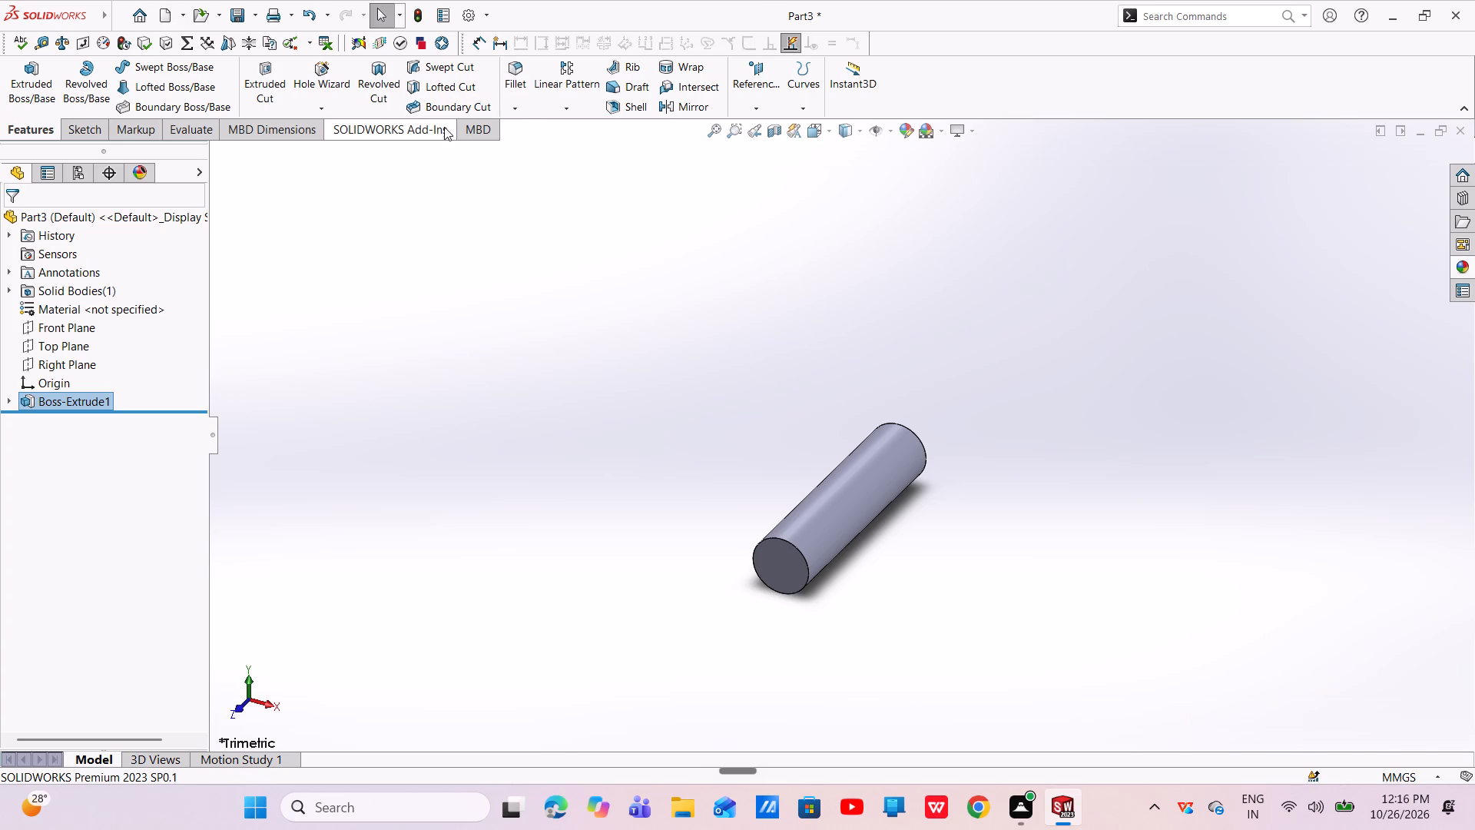
# Shell the cylinder with a 30 mm wall thickness, removing its front end face.
pyautogui.click(627, 112)
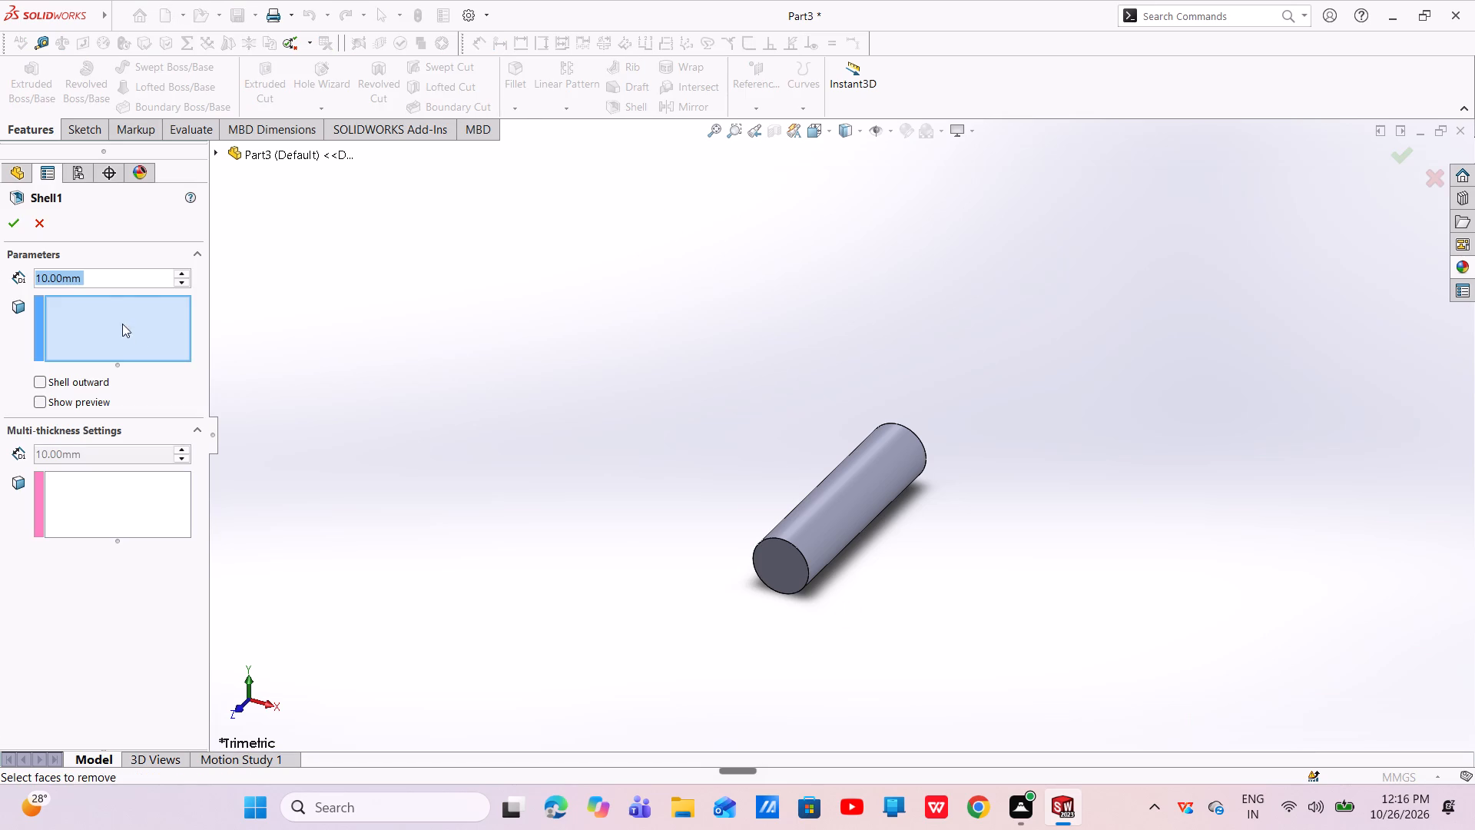
pyautogui.press('BackSpace')
pyautogui.write('30')
pyautogui.press('Return')
pyautogui.click(771, 557)
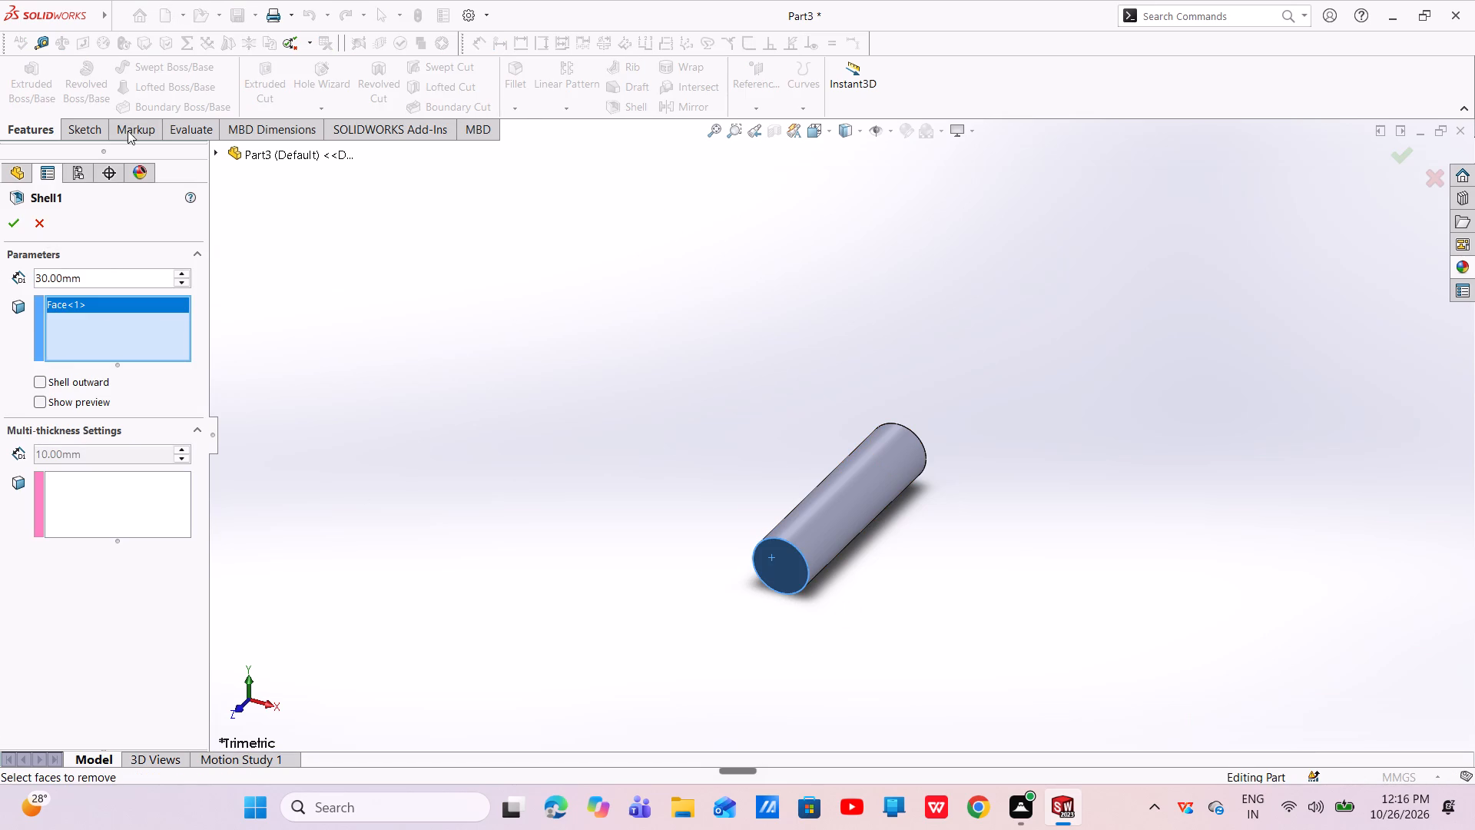
pyautogui.click(16, 227)
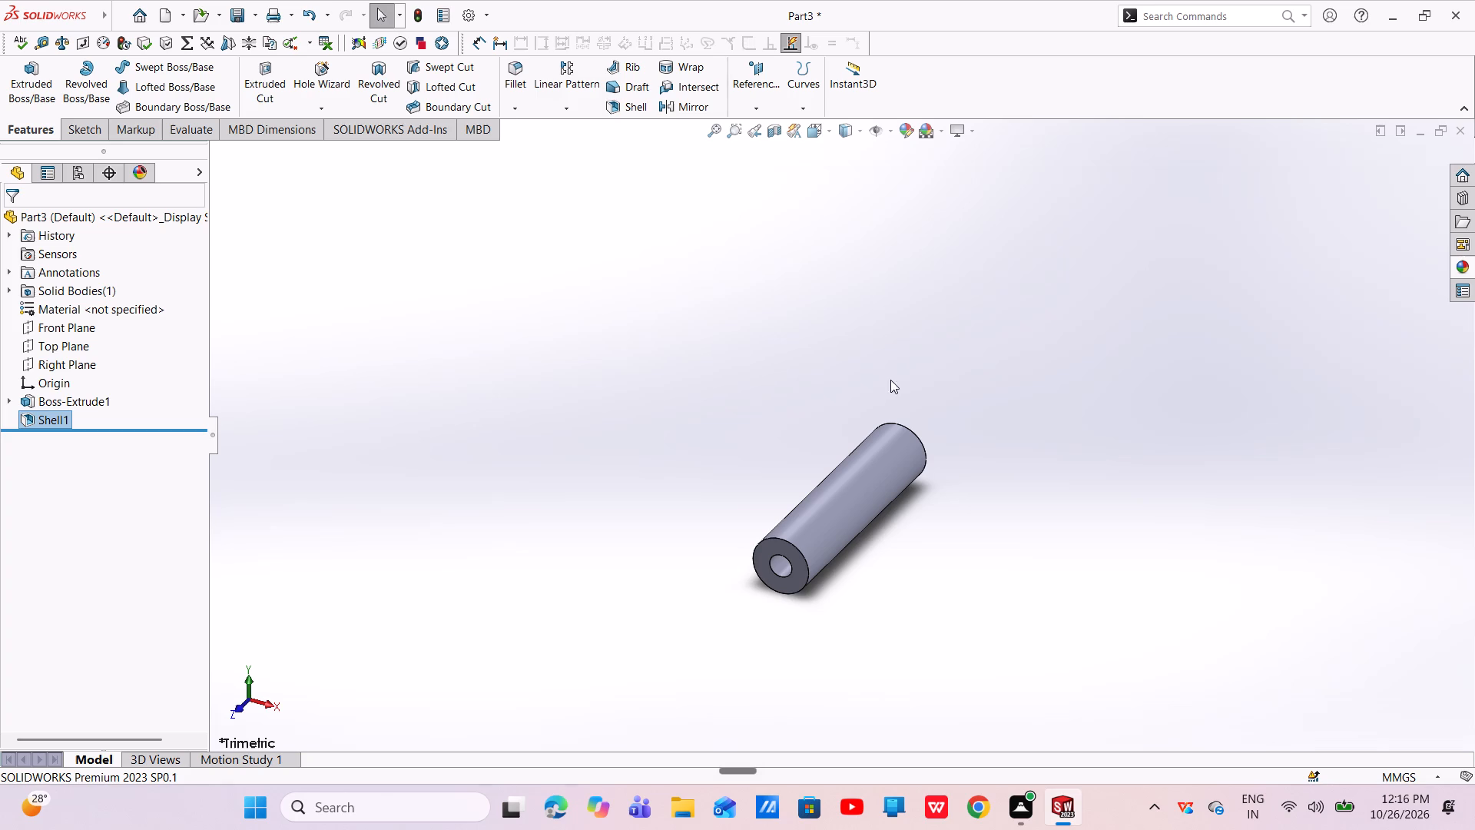
# On the Top Plane, sketch a circle about 30 mm in diameter, vertically aligned with the origin about 102 mm beyond the cylinder's closed end.
pyautogui.click(78, 353)
pyautogui.click(90, 338)
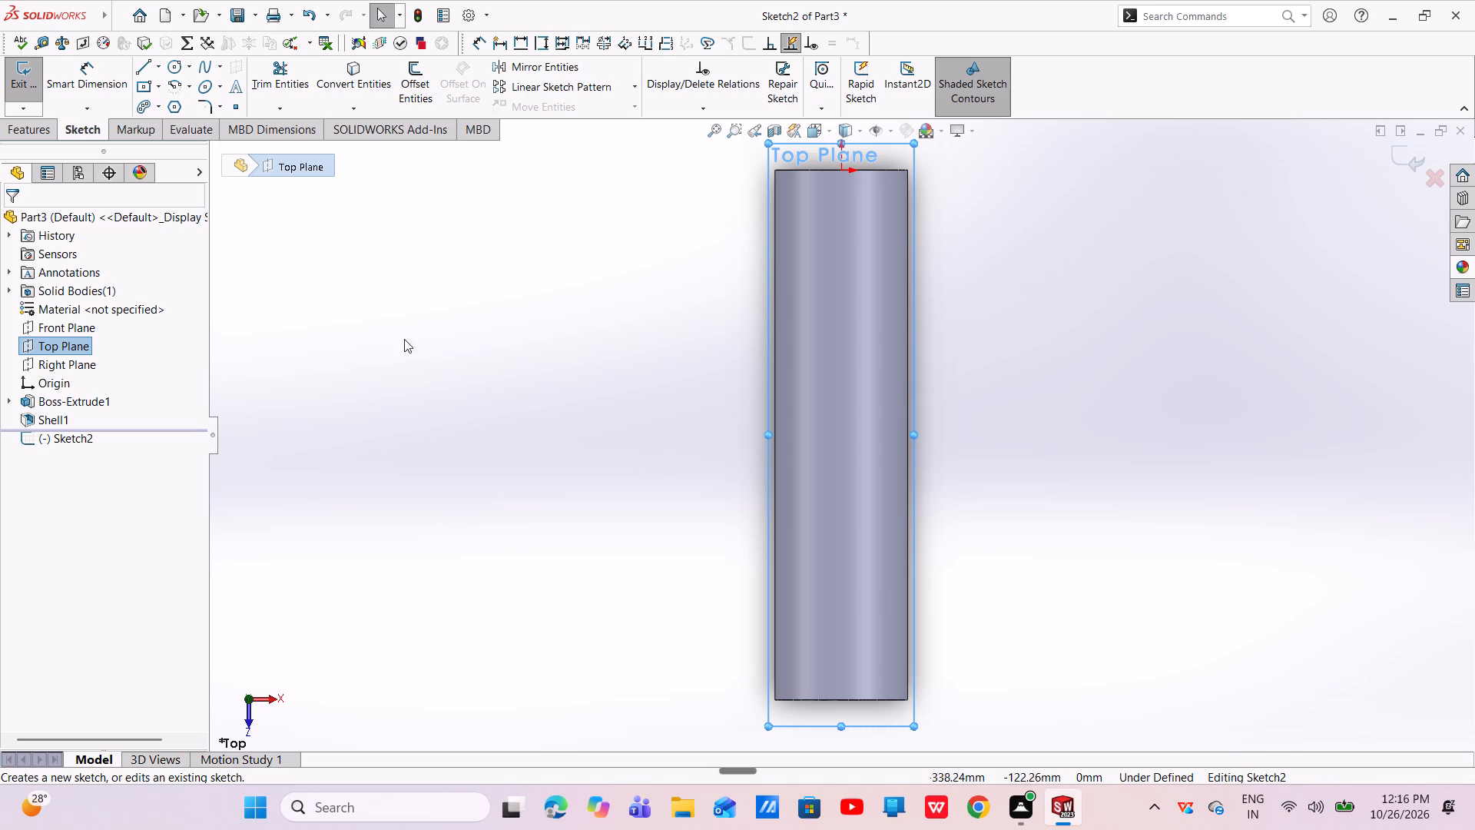
pyautogui.scroll(3, 711, 368)
pyautogui.scroll(-6, 903, 256)
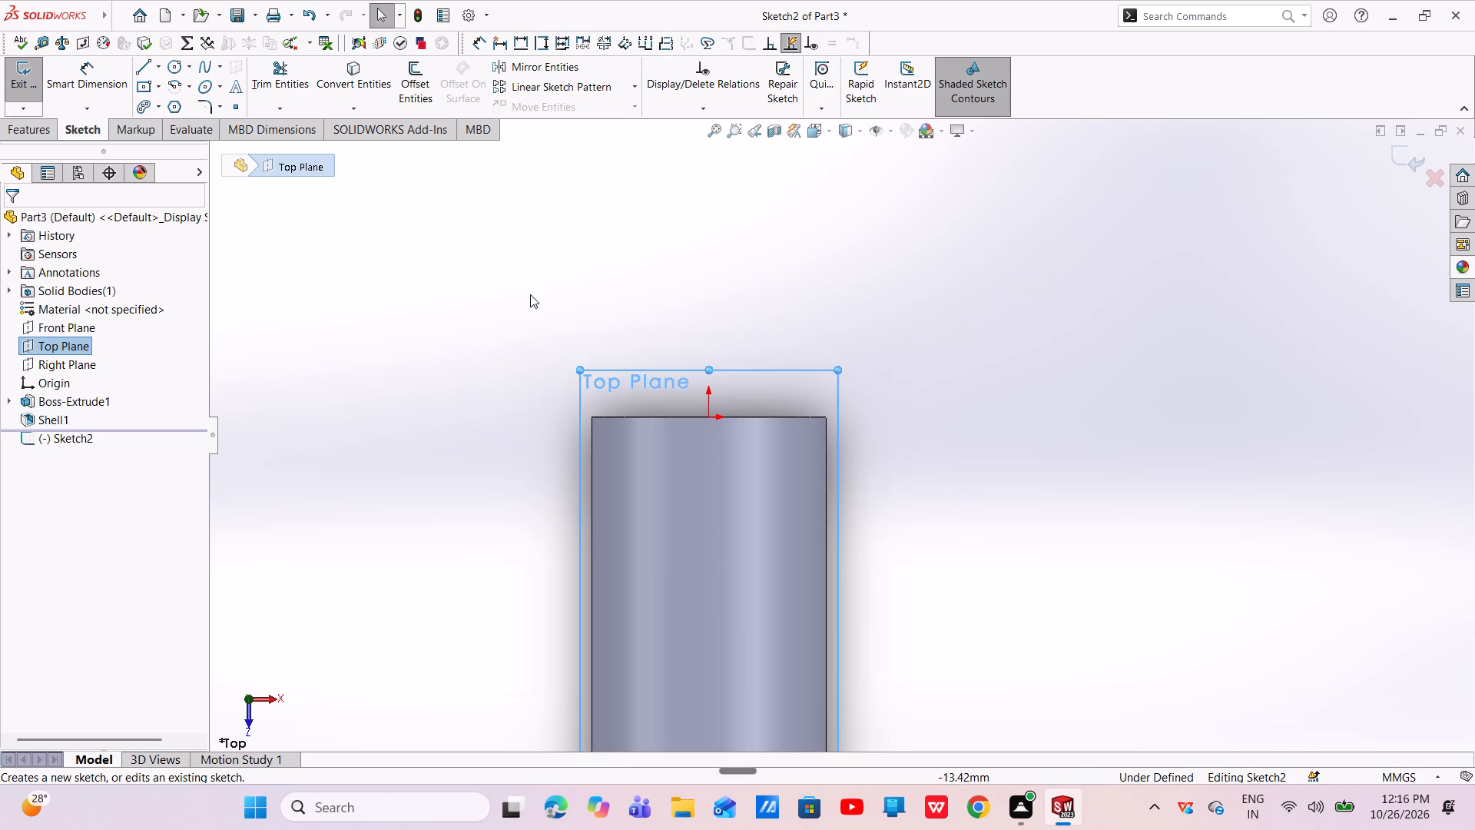
pyautogui.click(175, 66)
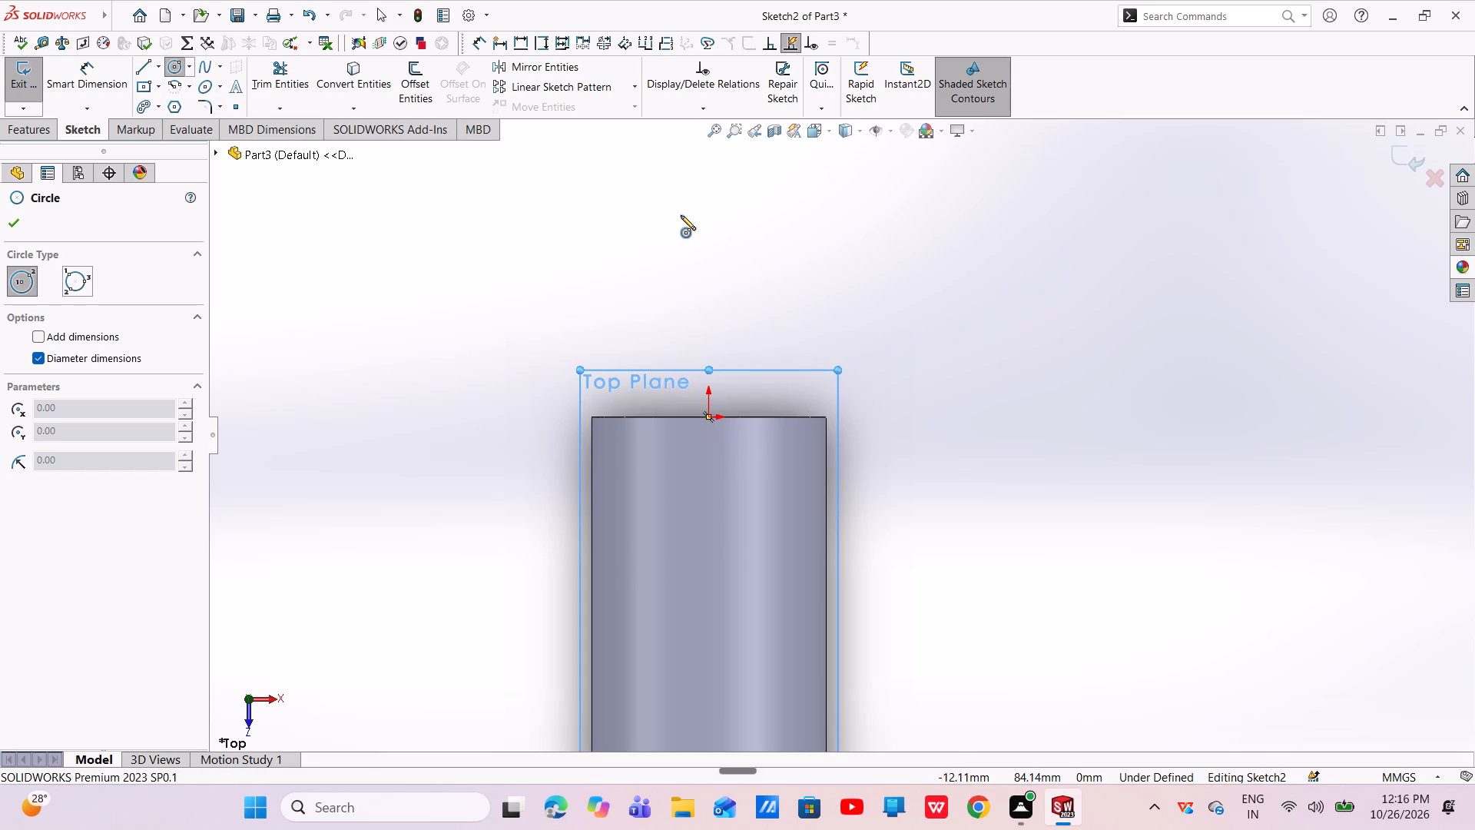
pyautogui.click(706, 178)
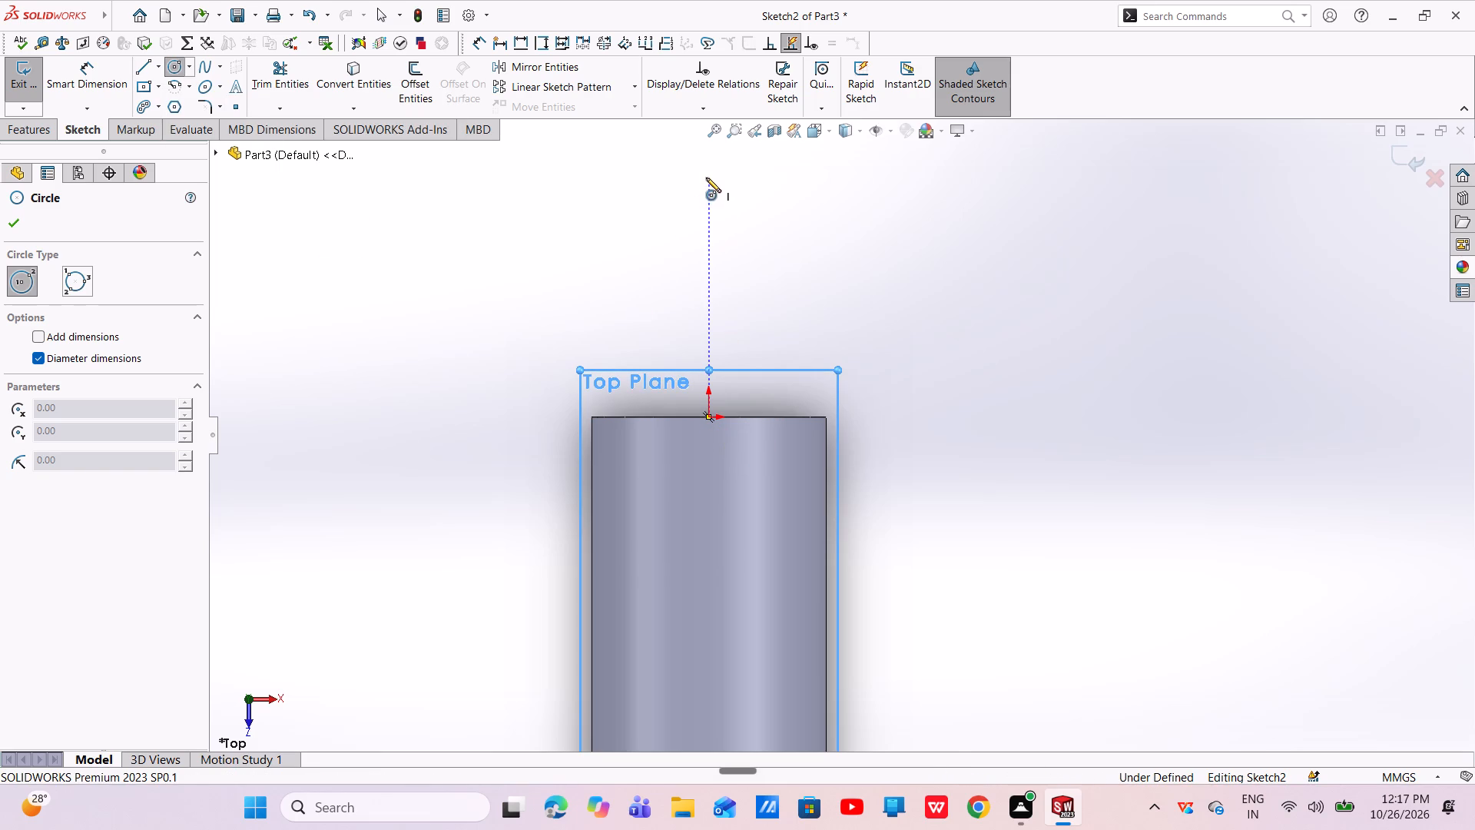
pyautogui.click(732, 204)
pyautogui.rightClick(733, 204)
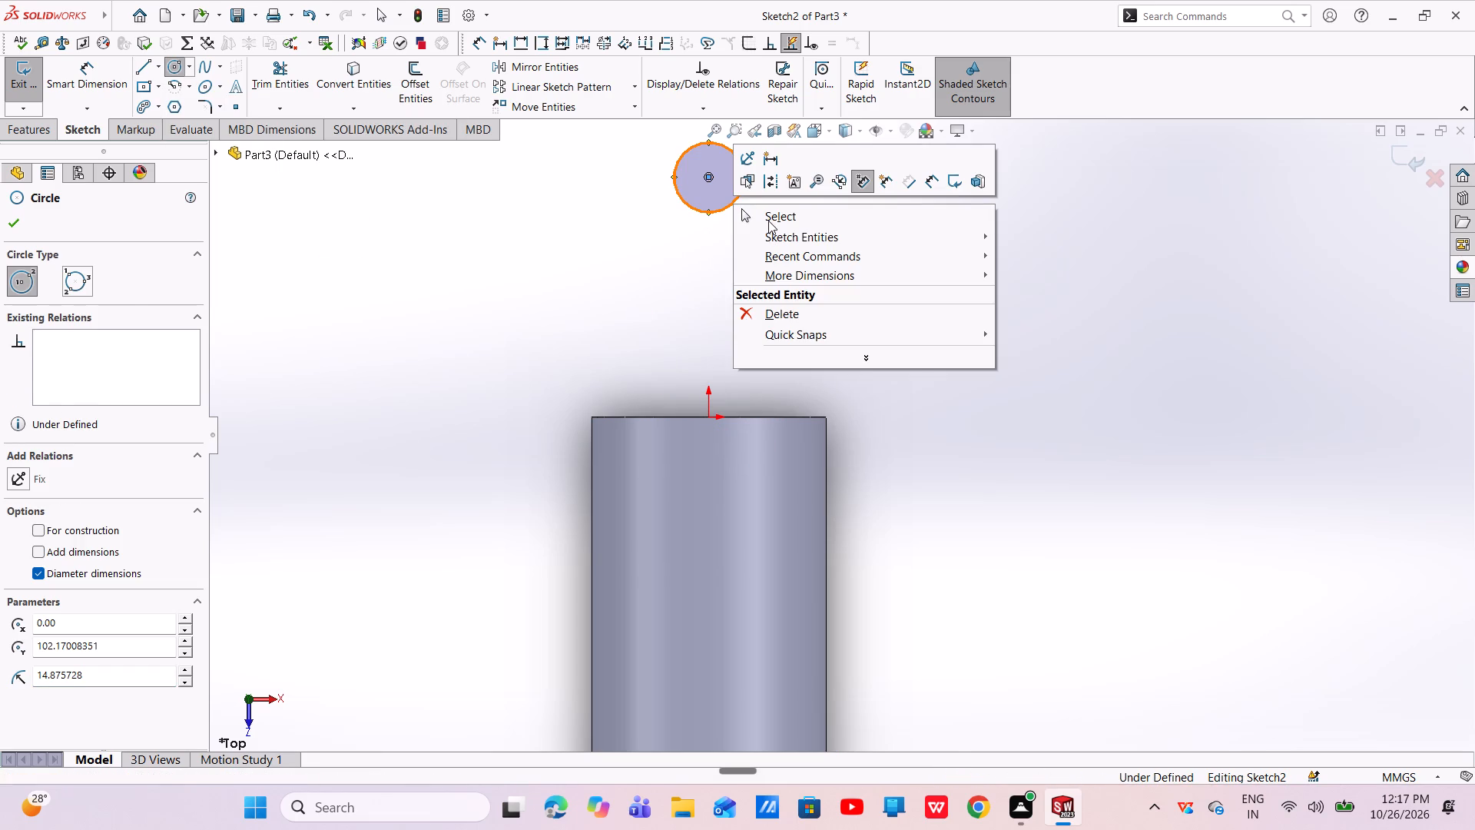
pyautogui.click(768, 221)
# Sketch a tapered outline around the circle from the cylinder's end corners: two slanted lines about 104 mm long joined by an arc of about 29 mm radius.
pyautogui.click(141, 75)
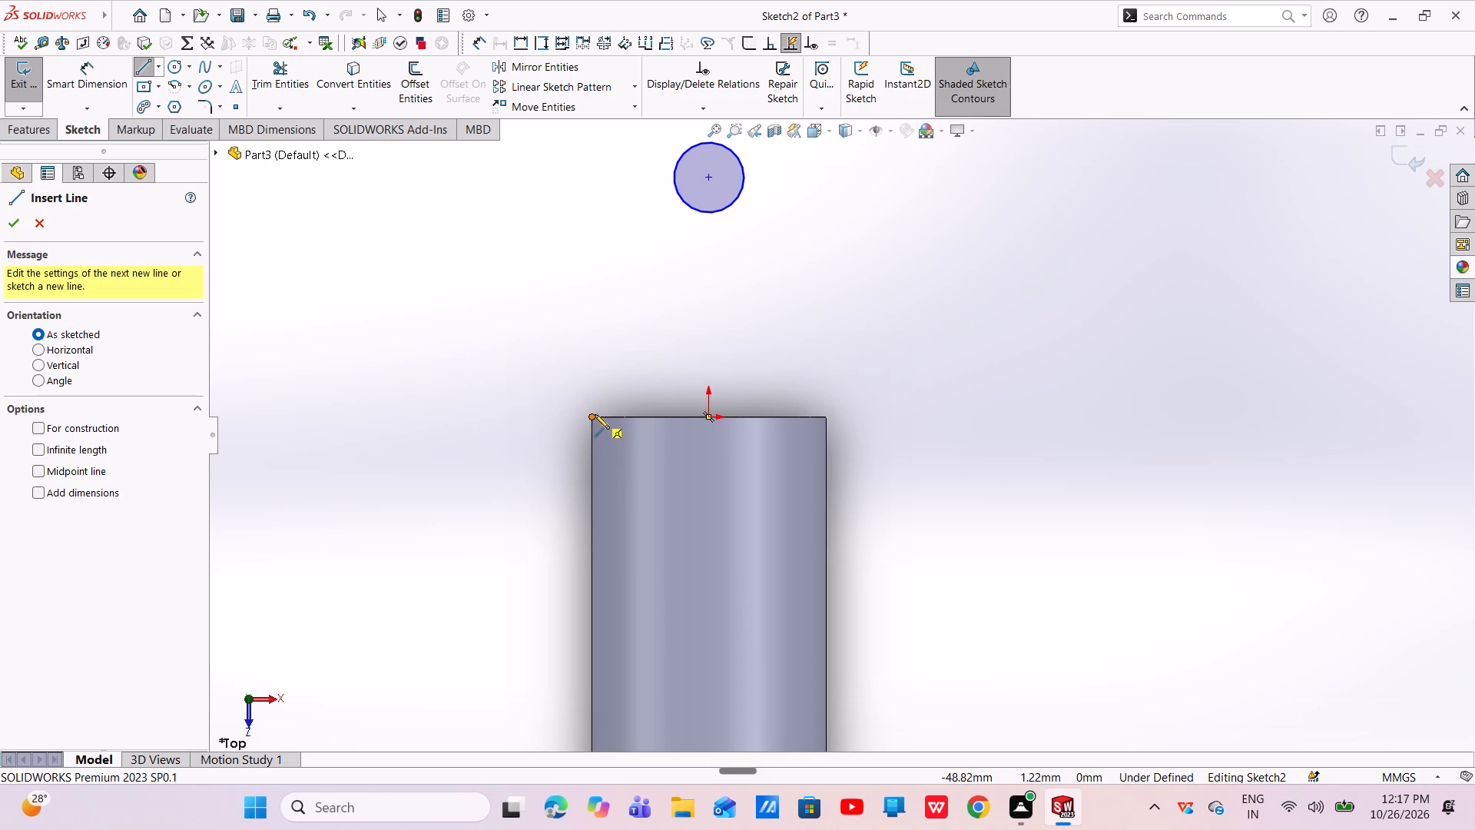
pyautogui.click(590, 414)
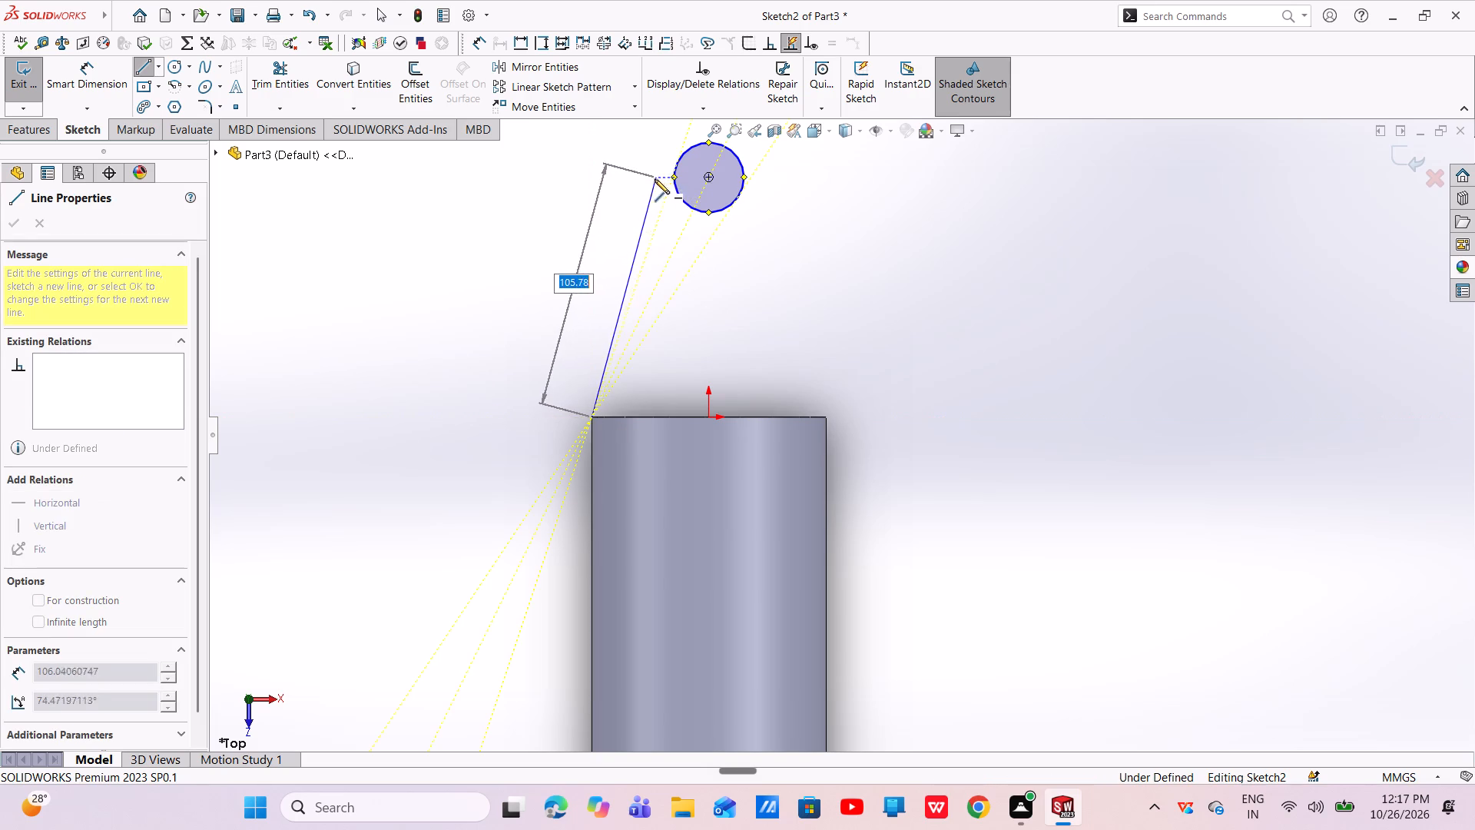
pyautogui.click(640, 179)
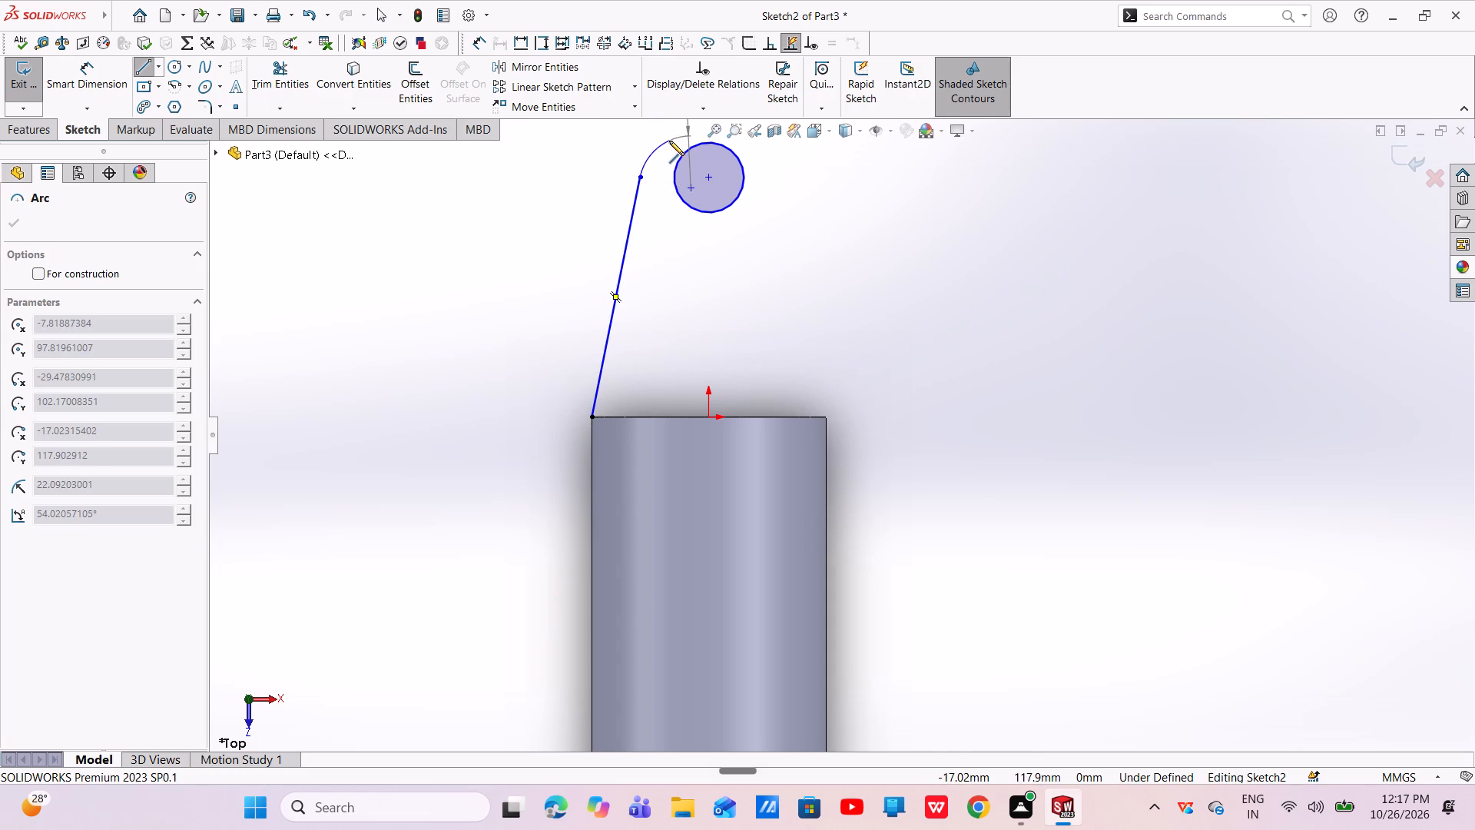
pyautogui.scroll(1, 669, 141)
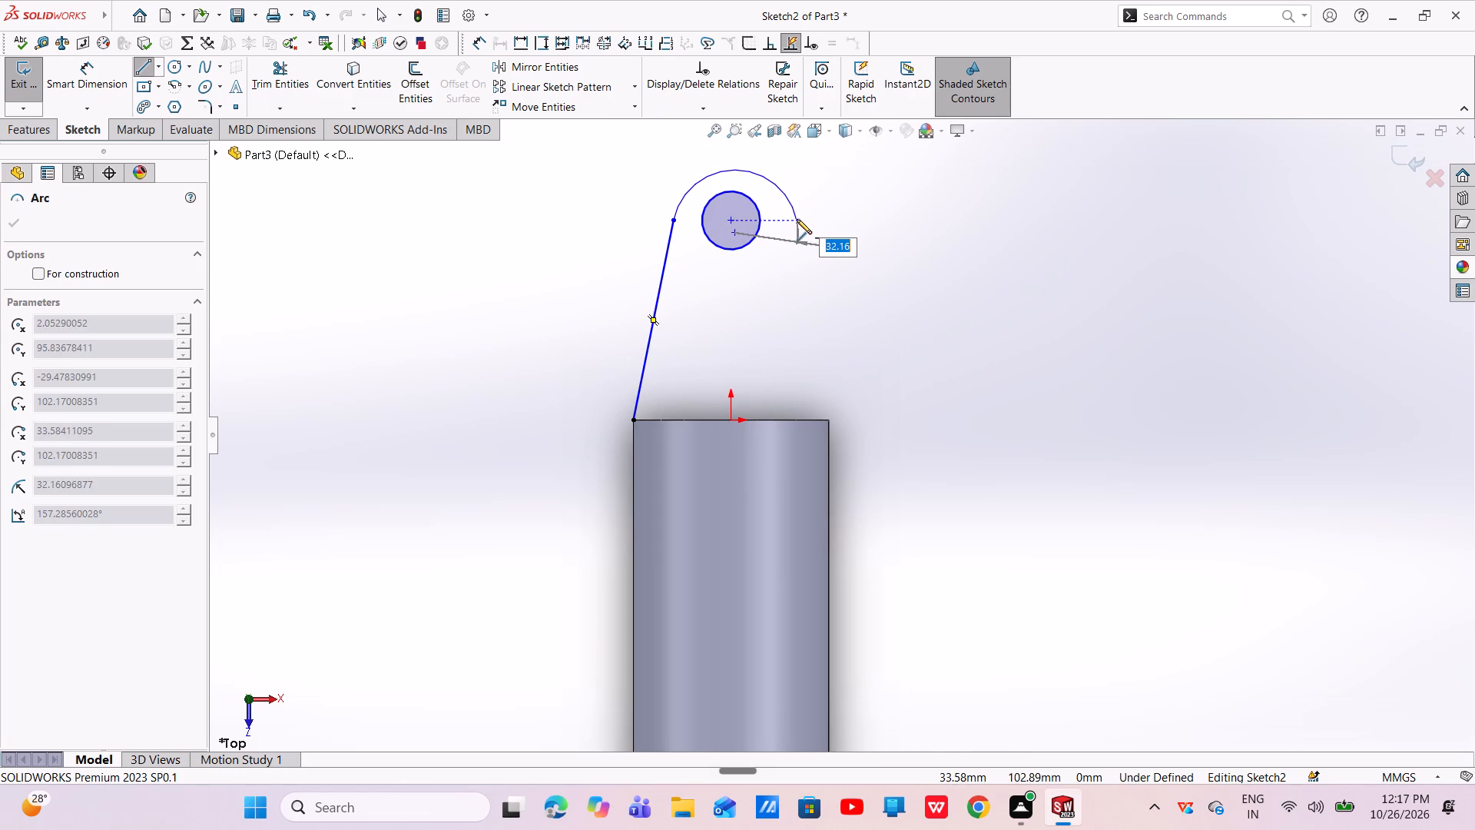
pyautogui.click(786, 221)
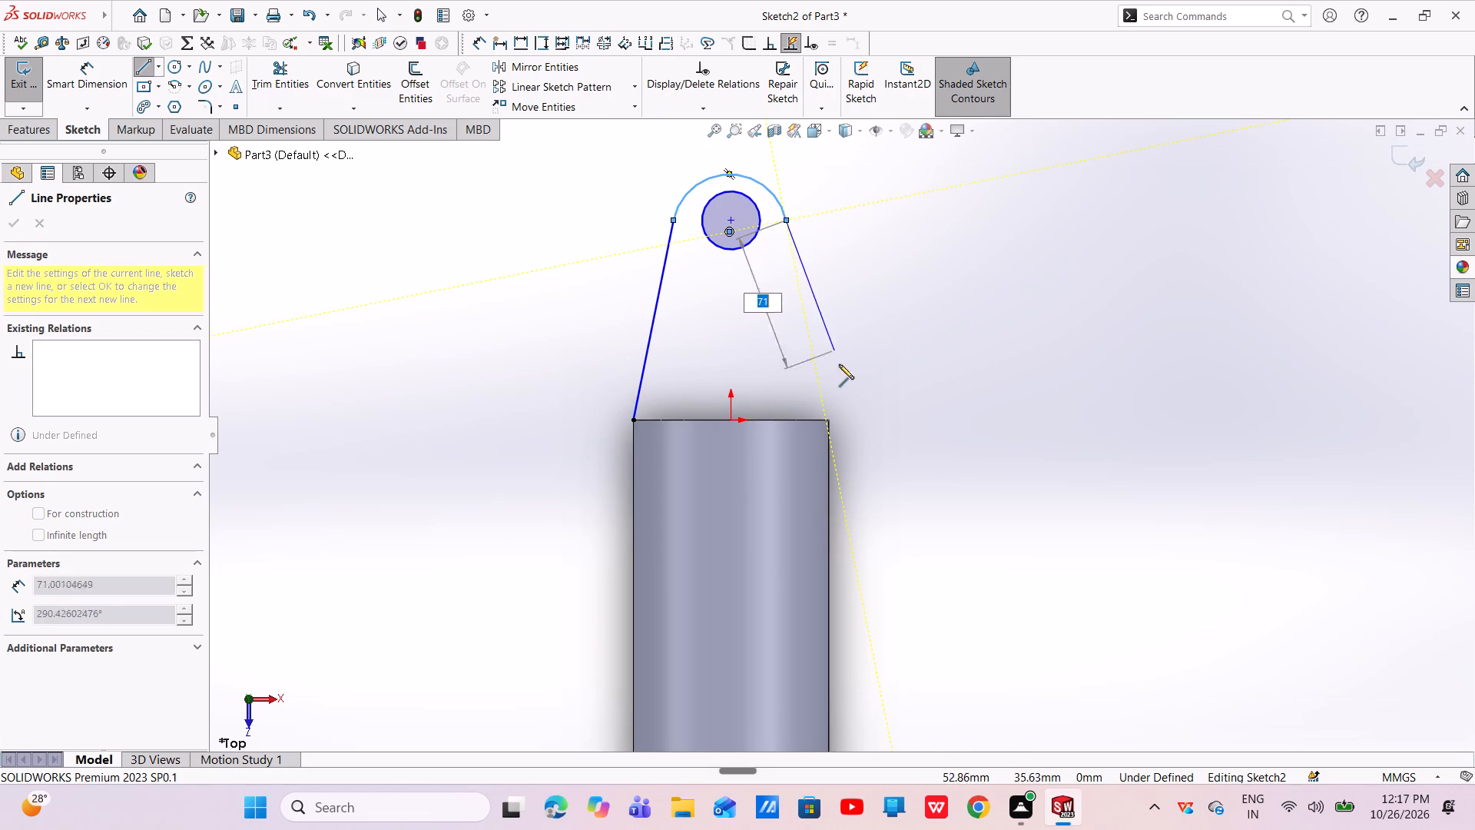
pyautogui.click(827, 419)
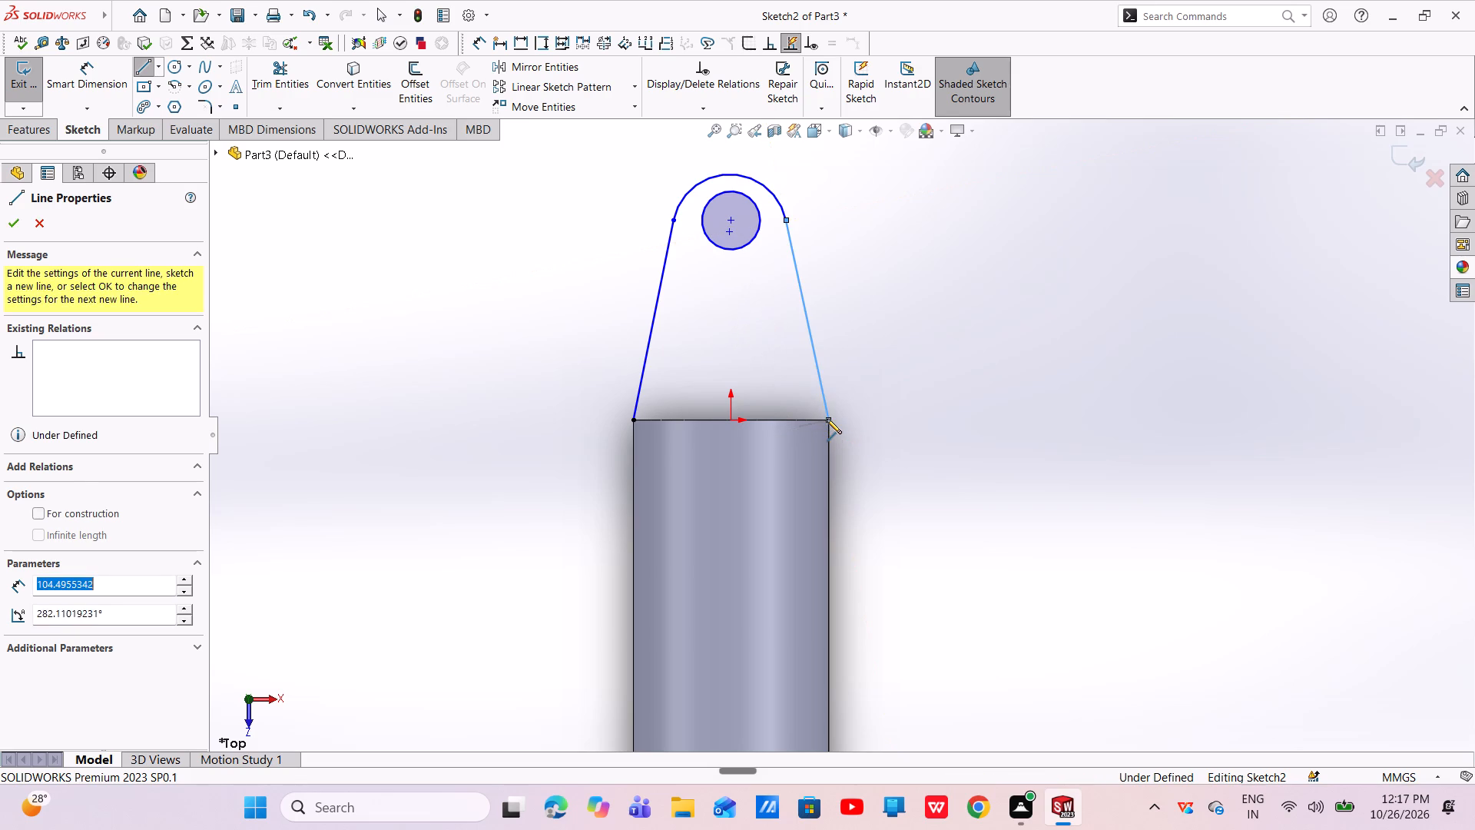
pyautogui.rightClick(827, 419)
pyautogui.click(853, 425)
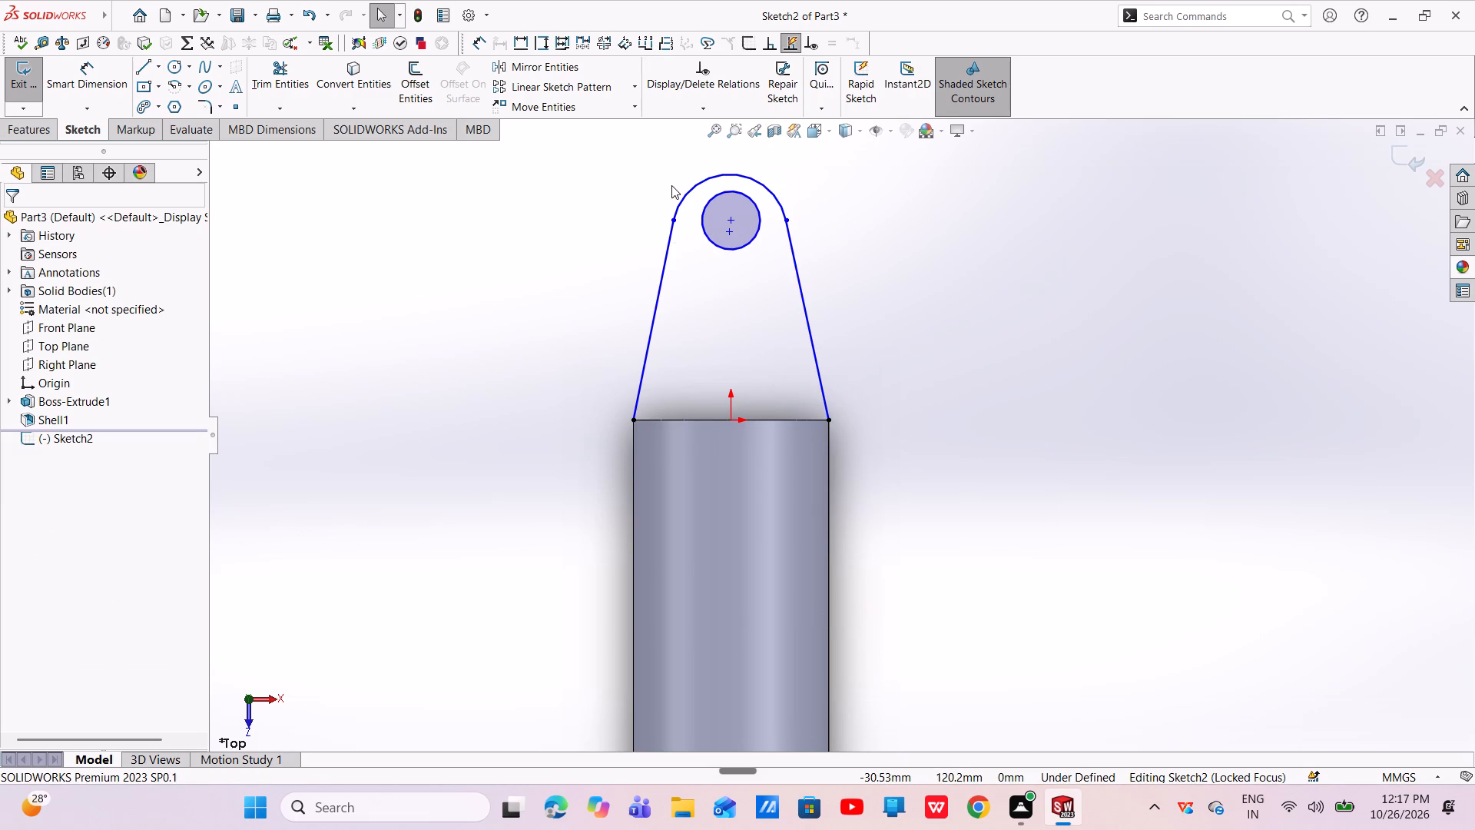
# Dimension the small circle's diameter at 20 mm.
pyautogui.click(109, 84)
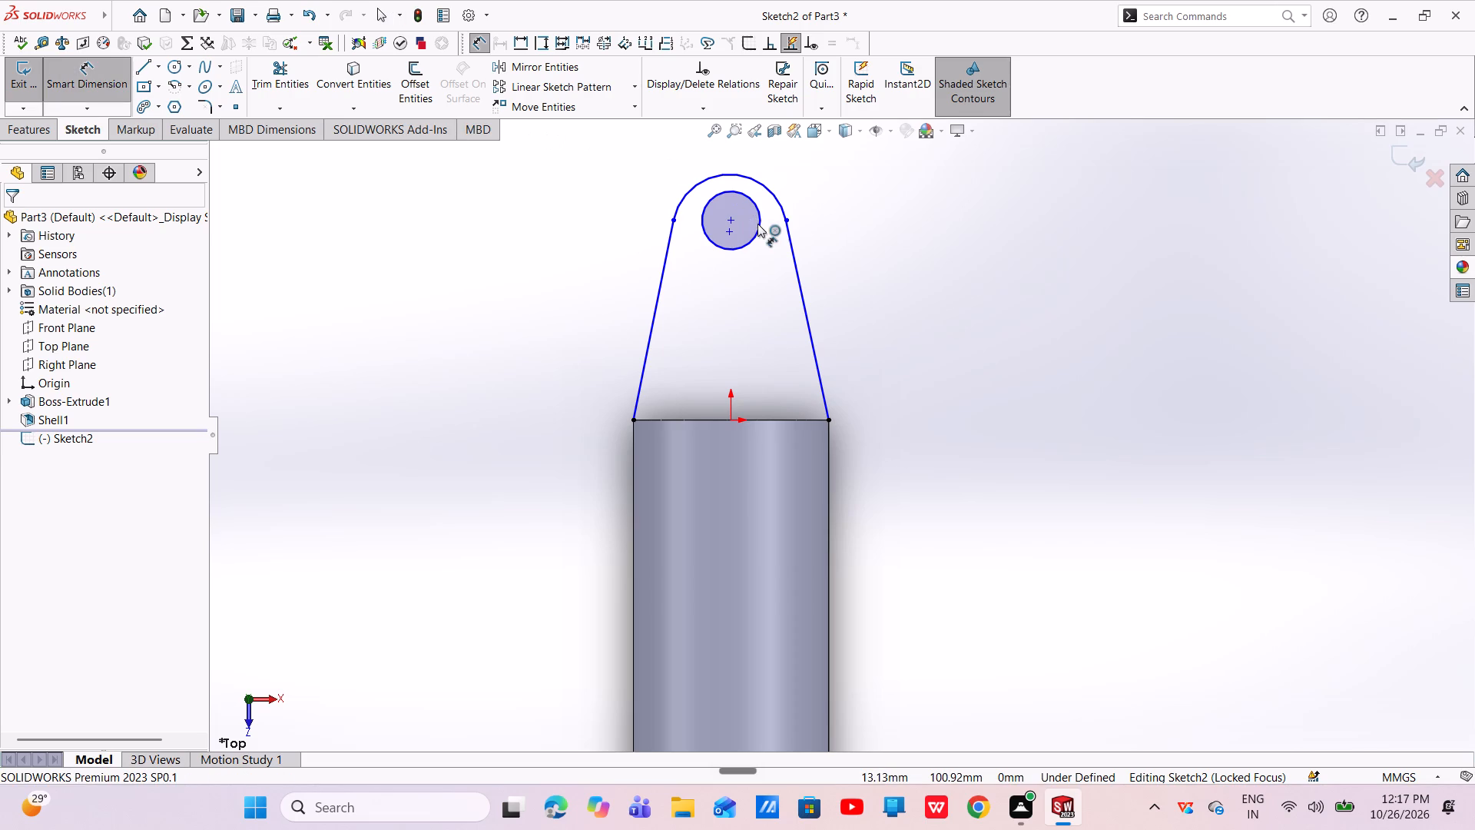
pyautogui.click(757, 224)
pyautogui.click(911, 214)
pyautogui.press('BackSpace')
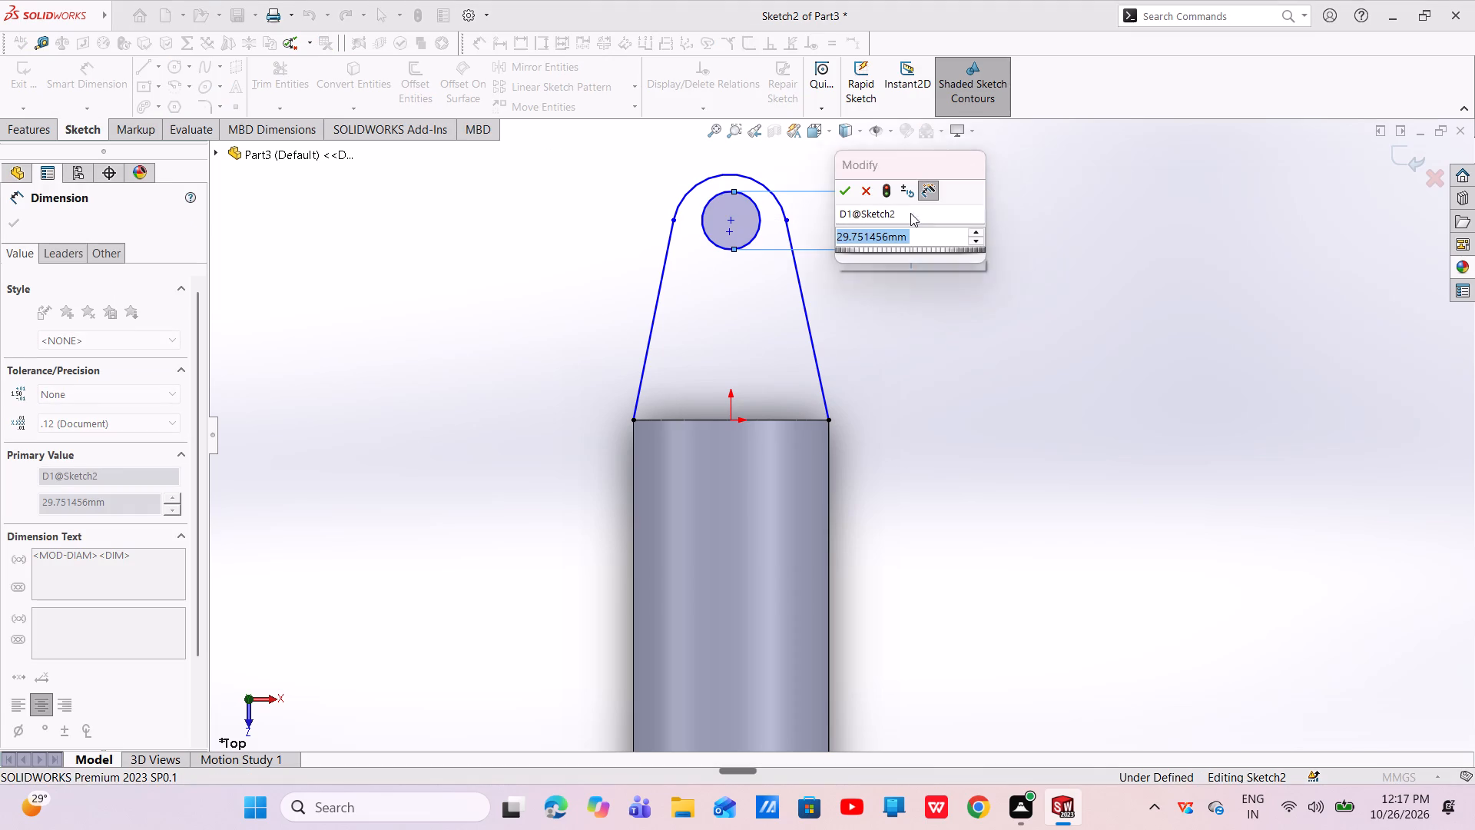
pyautogui.write('20')
pyautogui.press('Return')
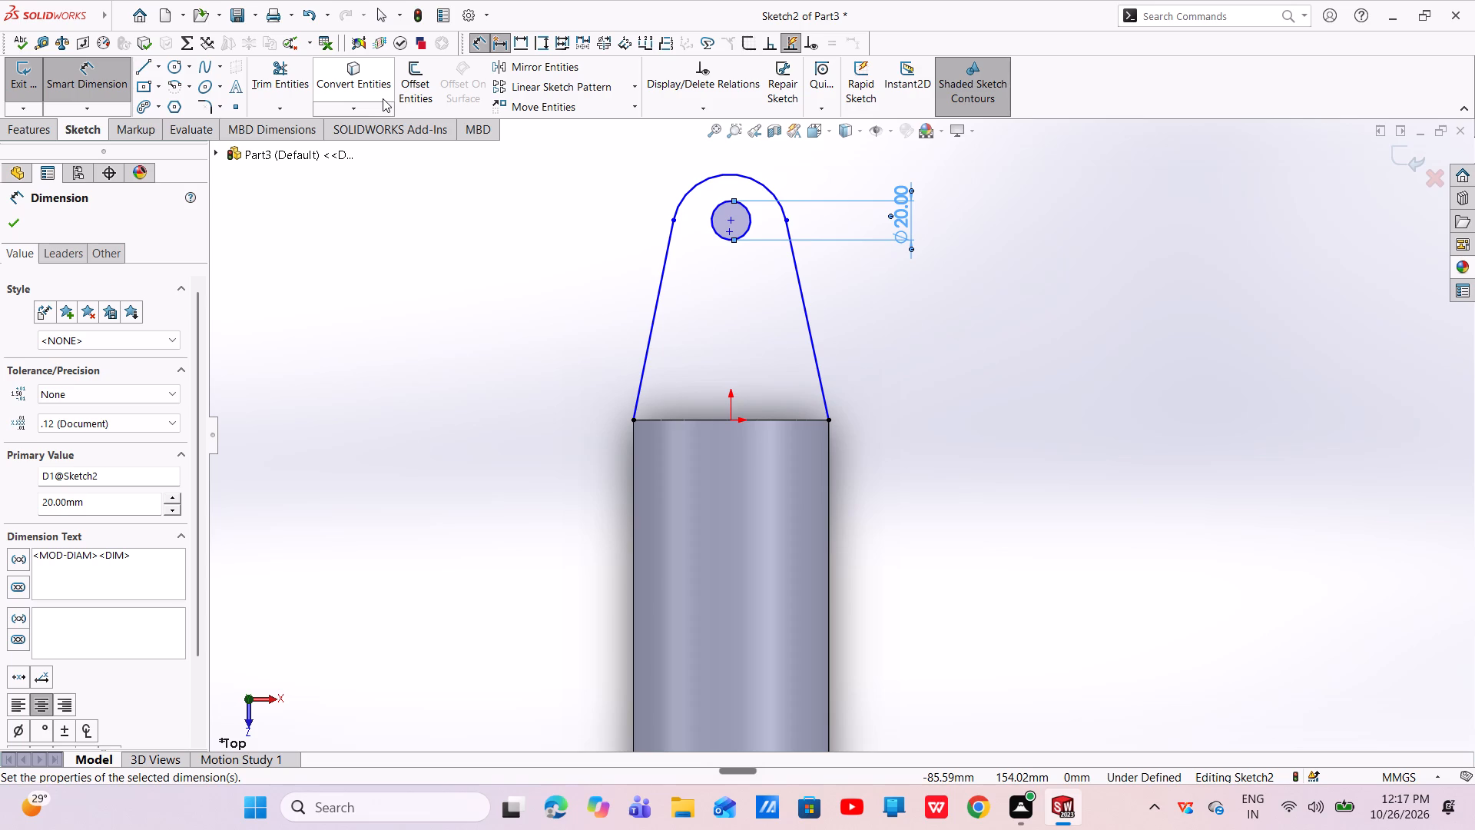
# Dimension the radius of the arc around the small circle at 30 mm.
pyautogui.click(752, 178)
pyautogui.click(1082, 201)
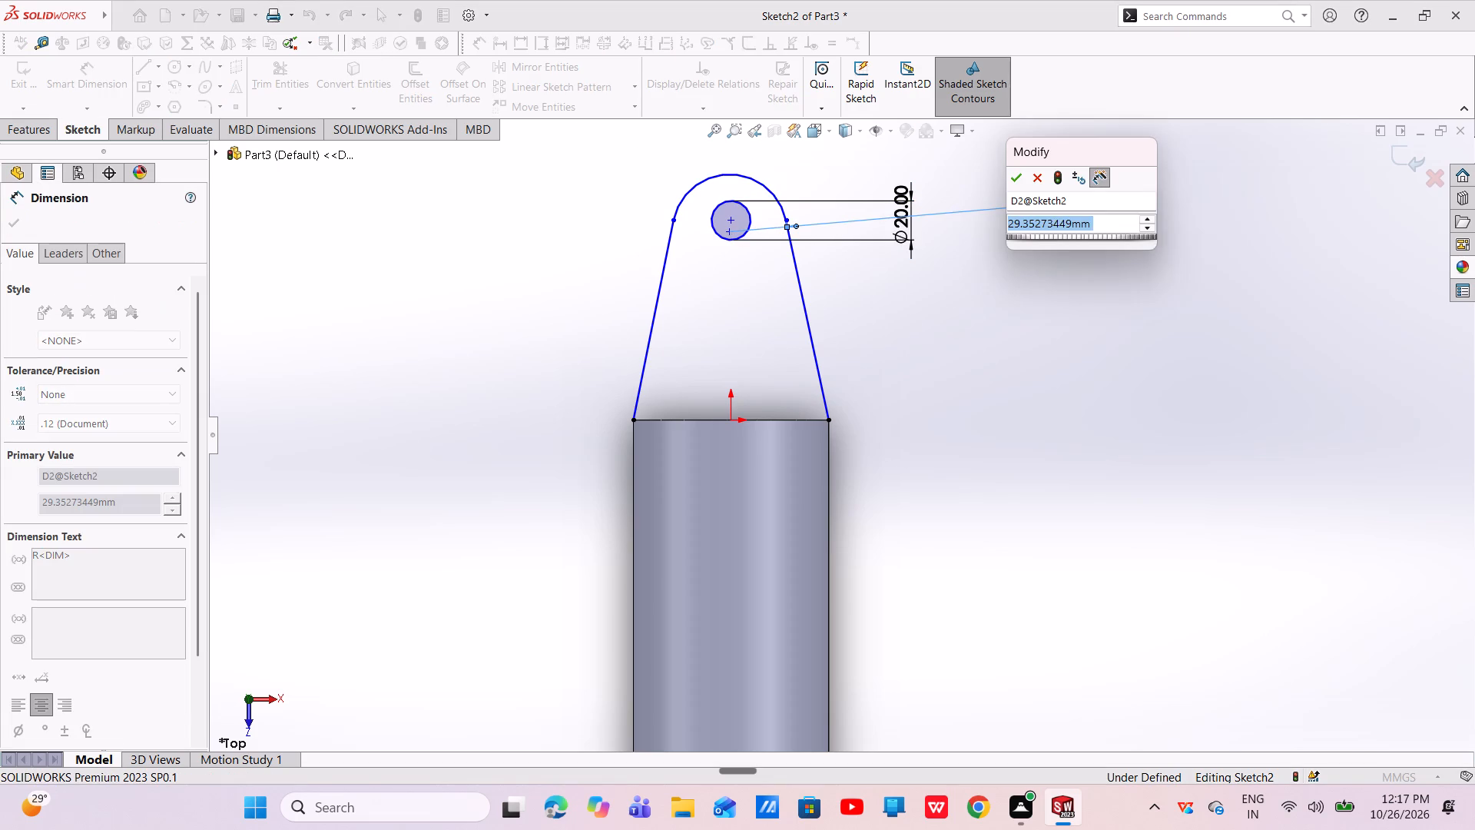
pyautogui.press('BackSpace')
pyautogui.write('30')
pyautogui.press('Return')
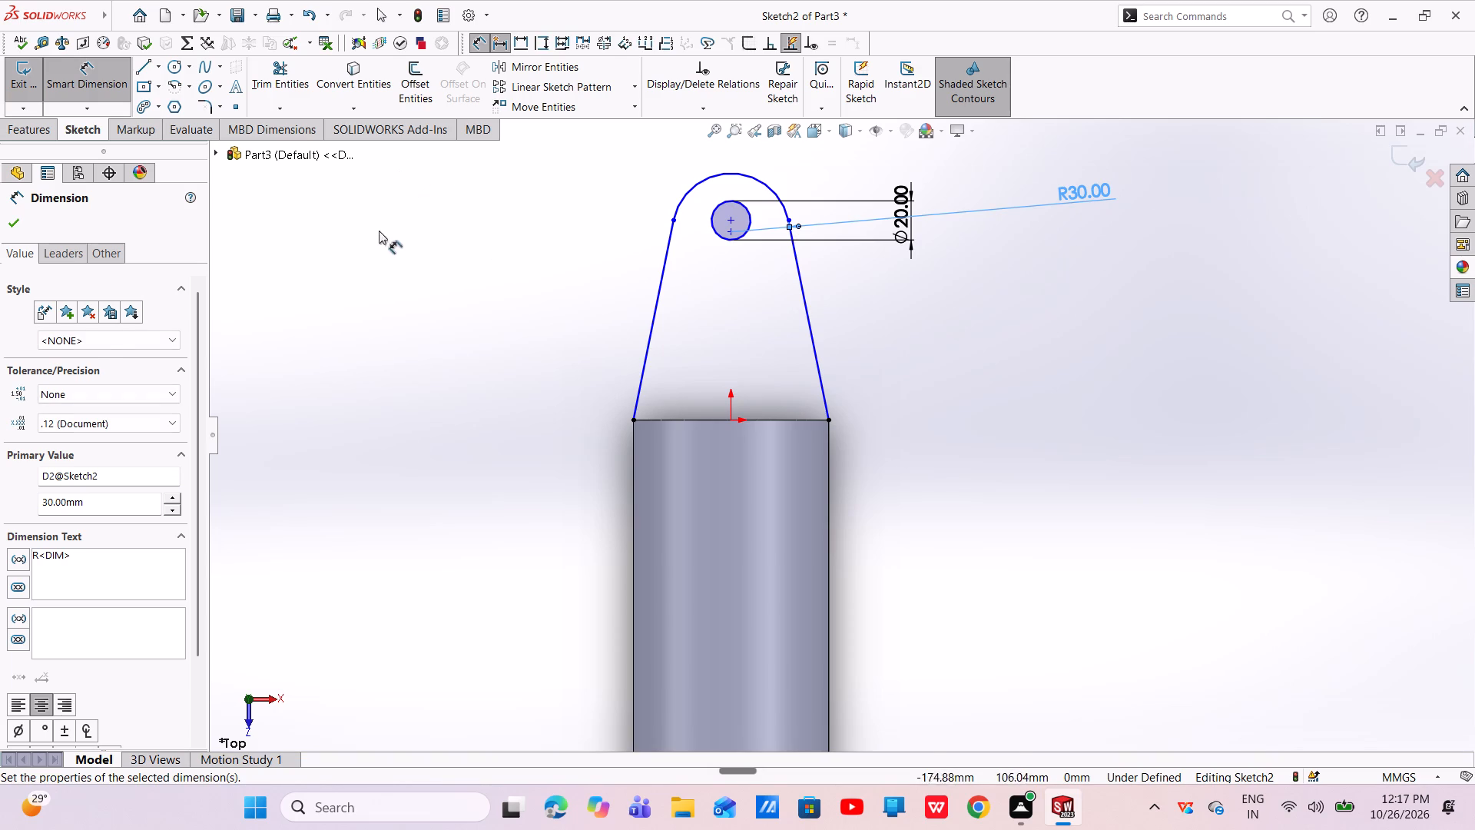
pyautogui.press('Escape')
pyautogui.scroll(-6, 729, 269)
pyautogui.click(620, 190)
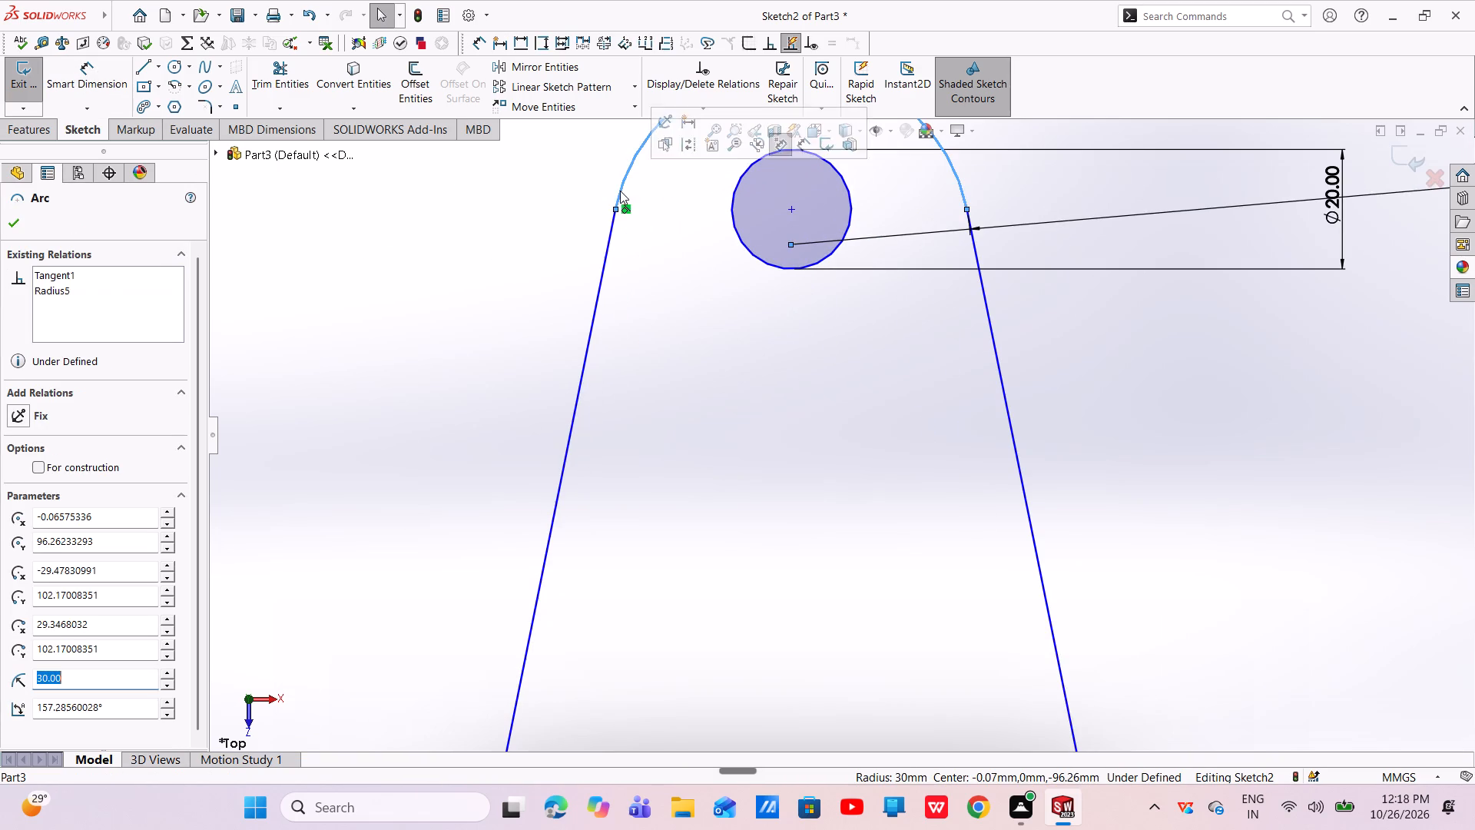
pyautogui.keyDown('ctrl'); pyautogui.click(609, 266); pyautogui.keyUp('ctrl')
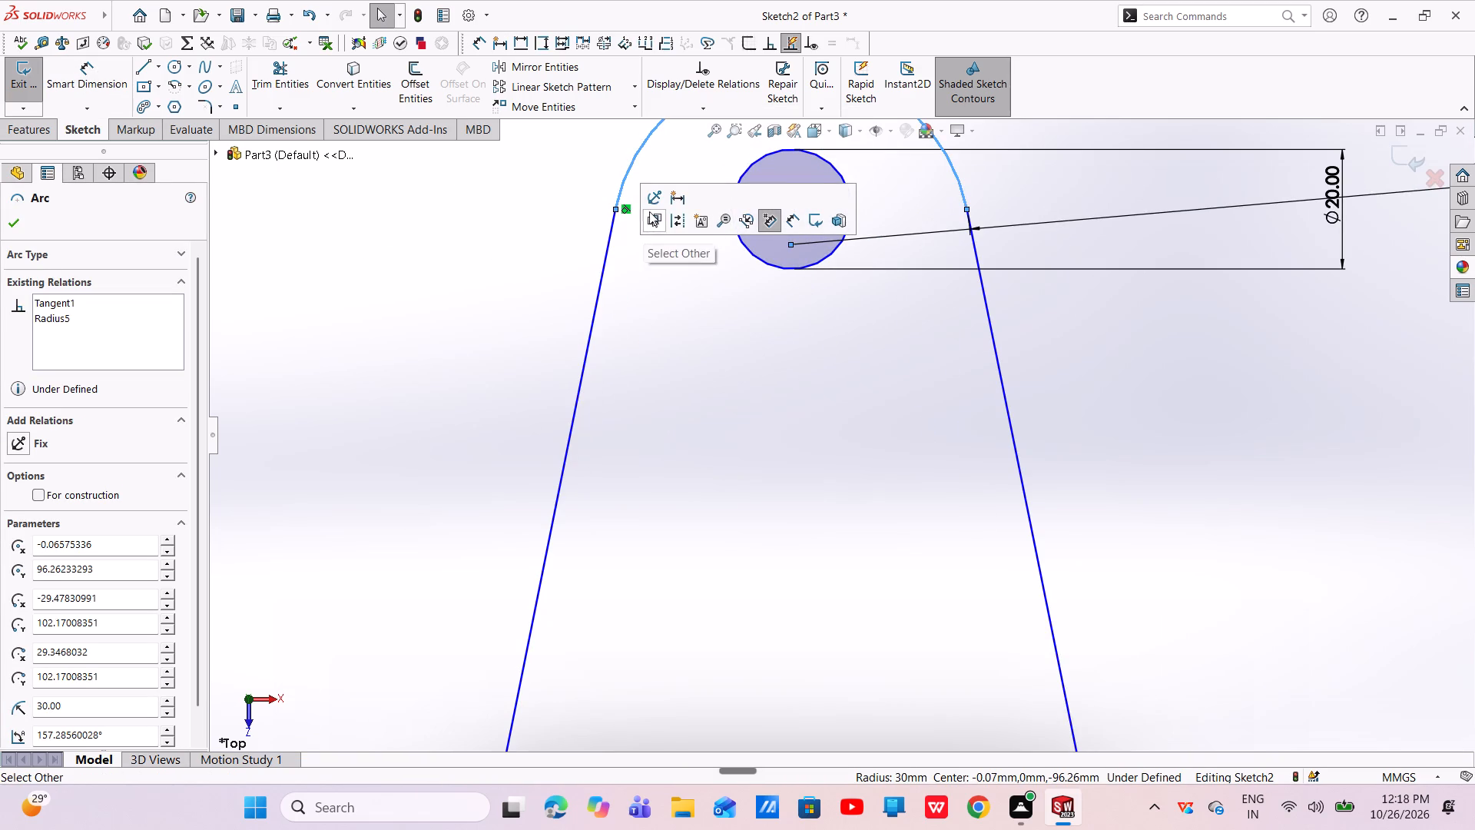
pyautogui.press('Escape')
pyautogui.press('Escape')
# Make the R30 arc tangent to both slanted lines of the lug outline.
pyautogui.click(623, 186)
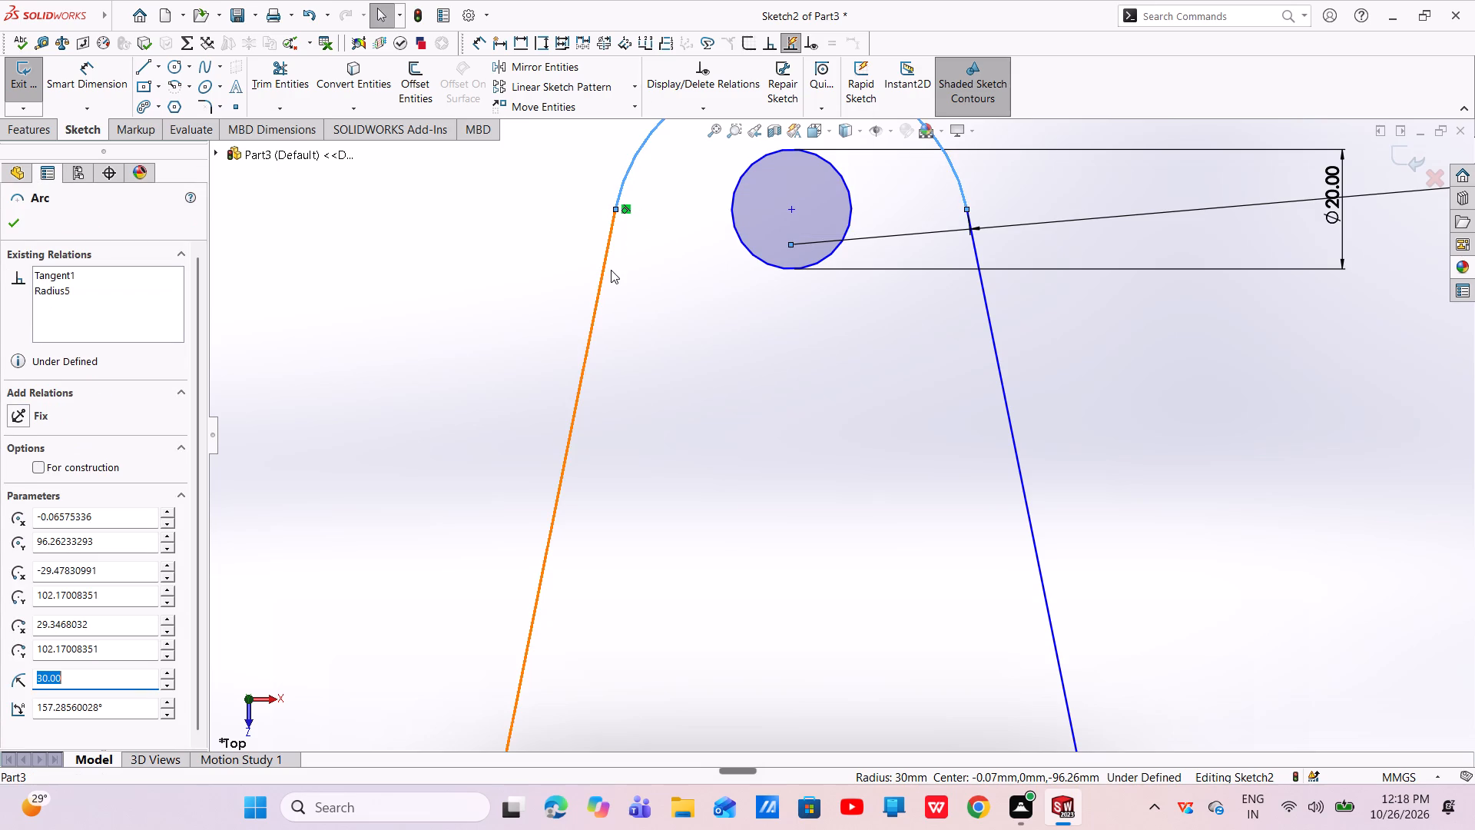
pyautogui.keyDown('ctrl'); pyautogui.click(602, 271); pyautogui.keyUp('ctrl')
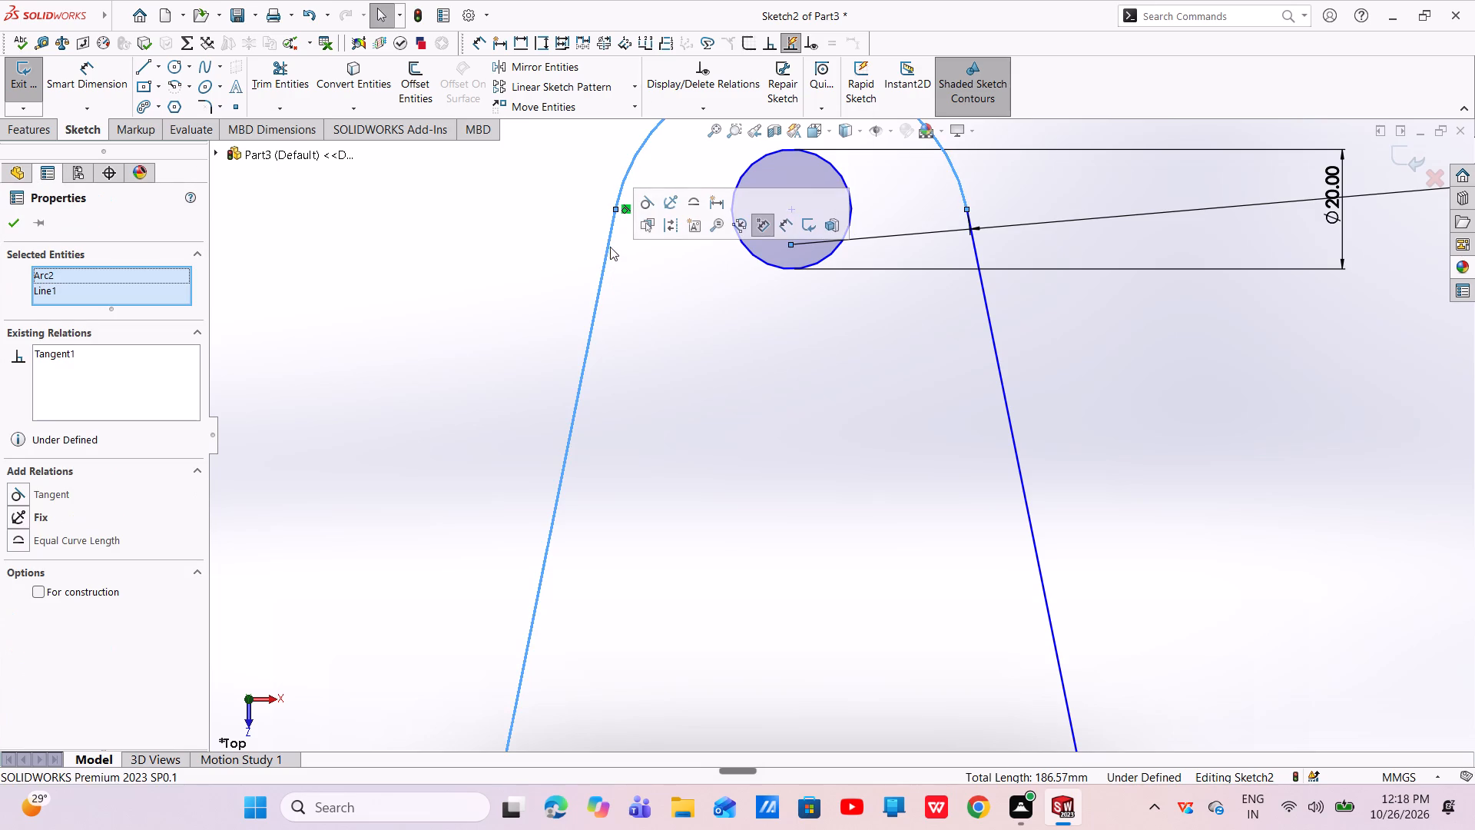
pyautogui.click(647, 204)
pyautogui.press('Escape')
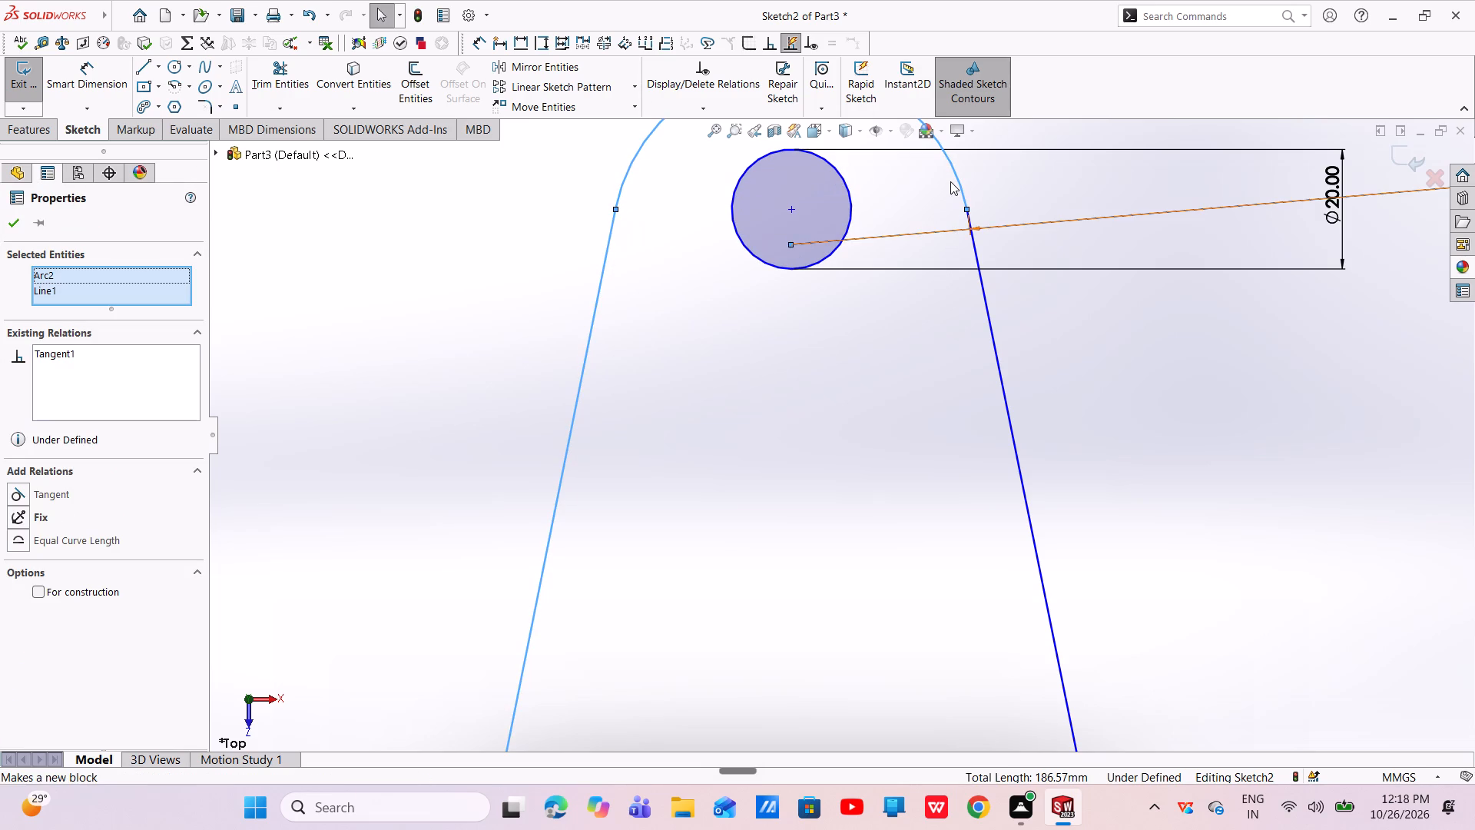
pyautogui.click(960, 182)
pyautogui.press('Escape')
pyautogui.press('Escape')
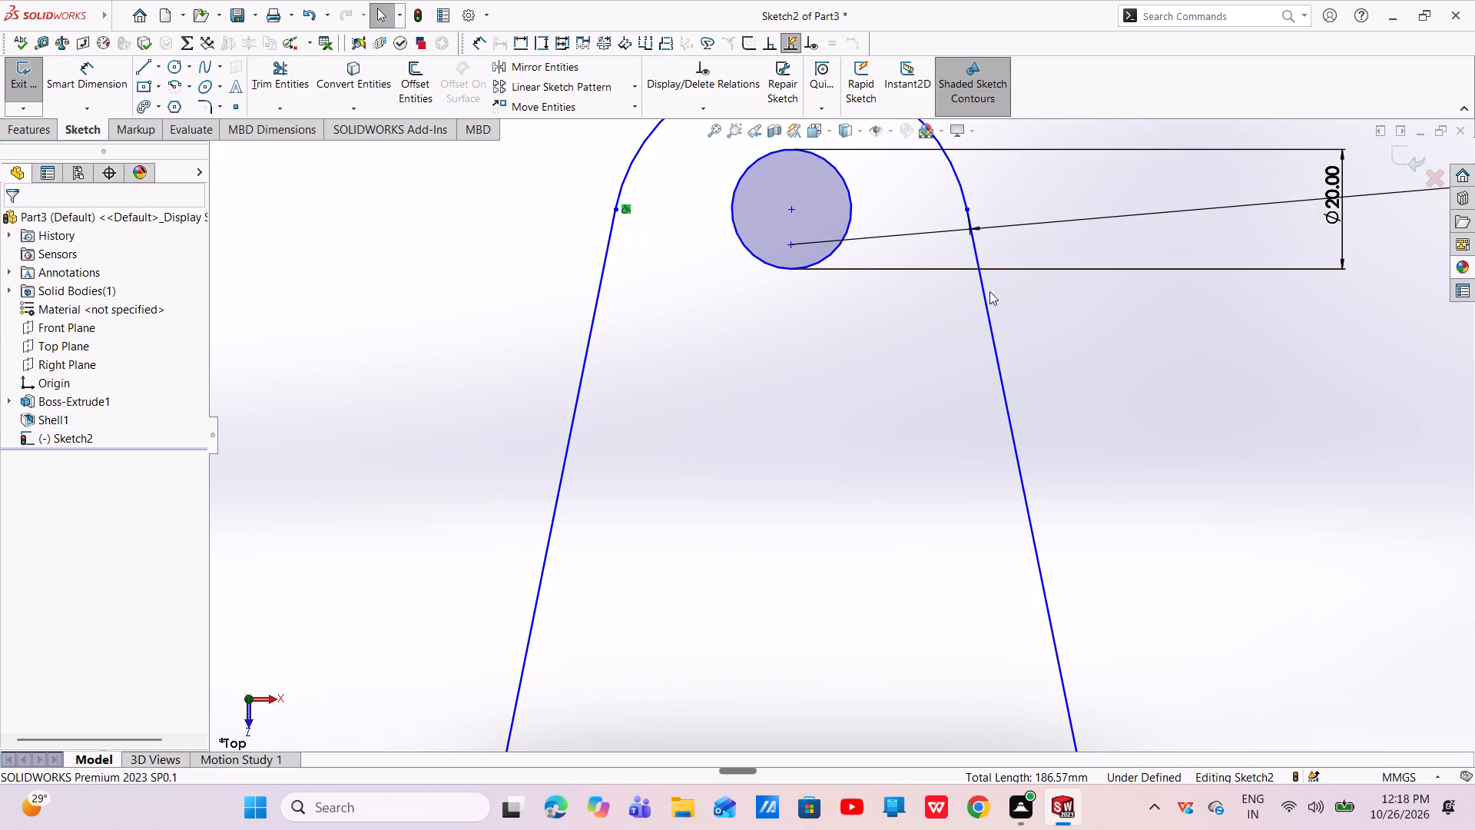
pyautogui.click(993, 331)
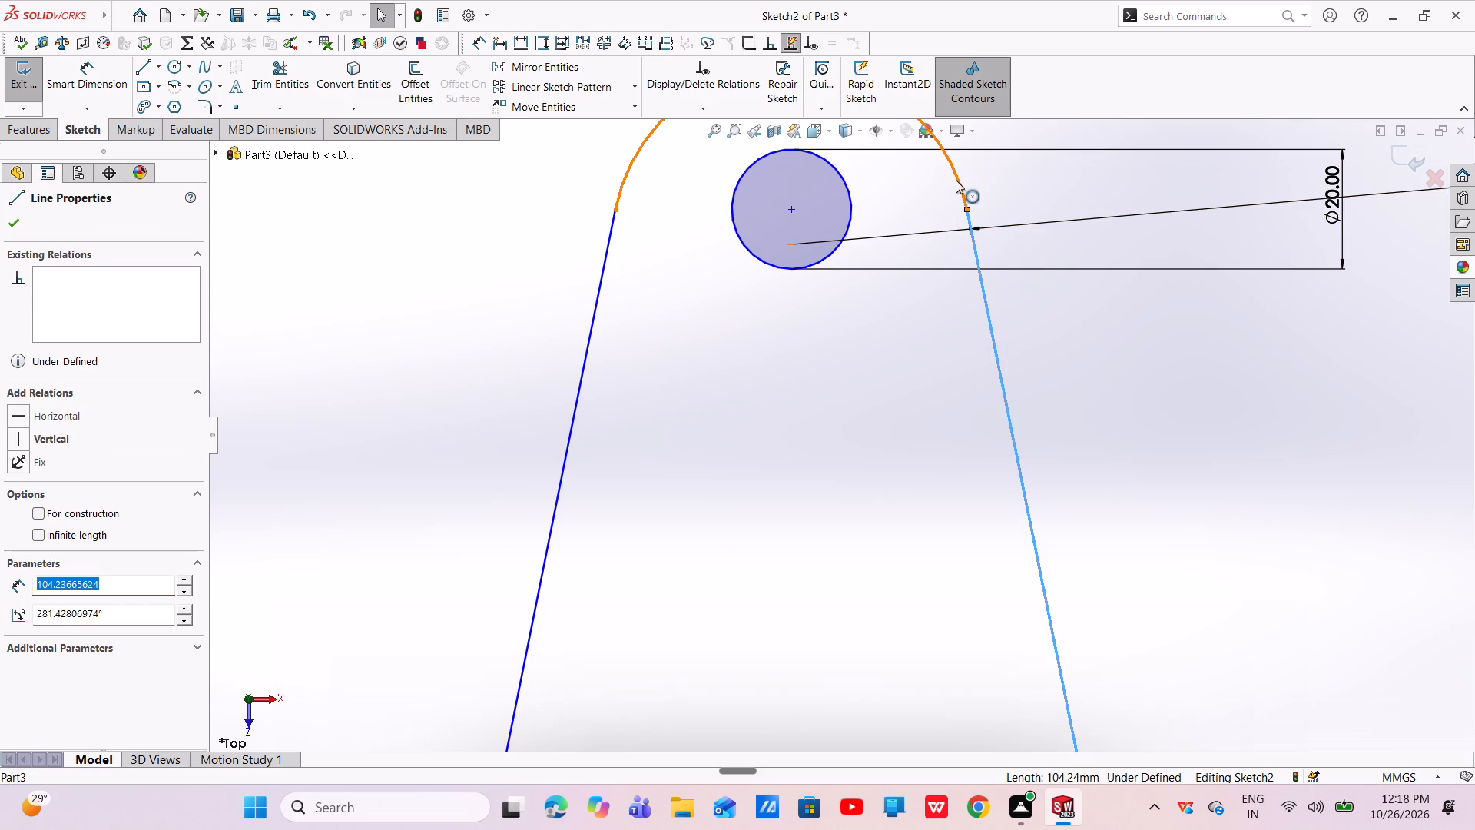
pyautogui.keyDown('ctrl'); pyautogui.click(956, 180); pyautogui.keyUp('ctrl')
pyautogui.click(996, 112)
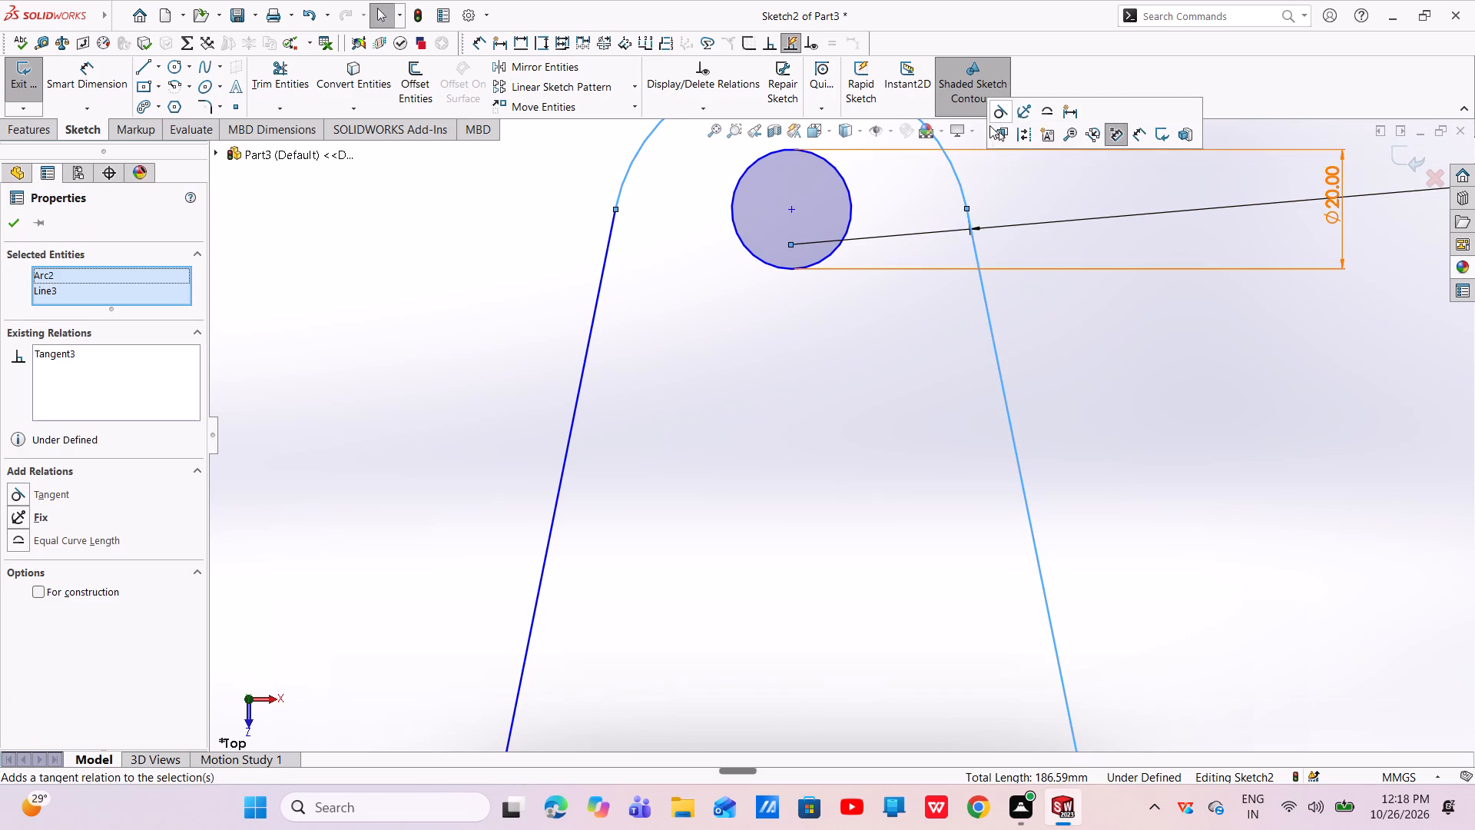
pyautogui.press('Escape')
# Add a vertical relation between the small circle's centre and the origin.
pyautogui.scroll(7, 922, 388)
pyautogui.scroll(-3, 1036, 361)
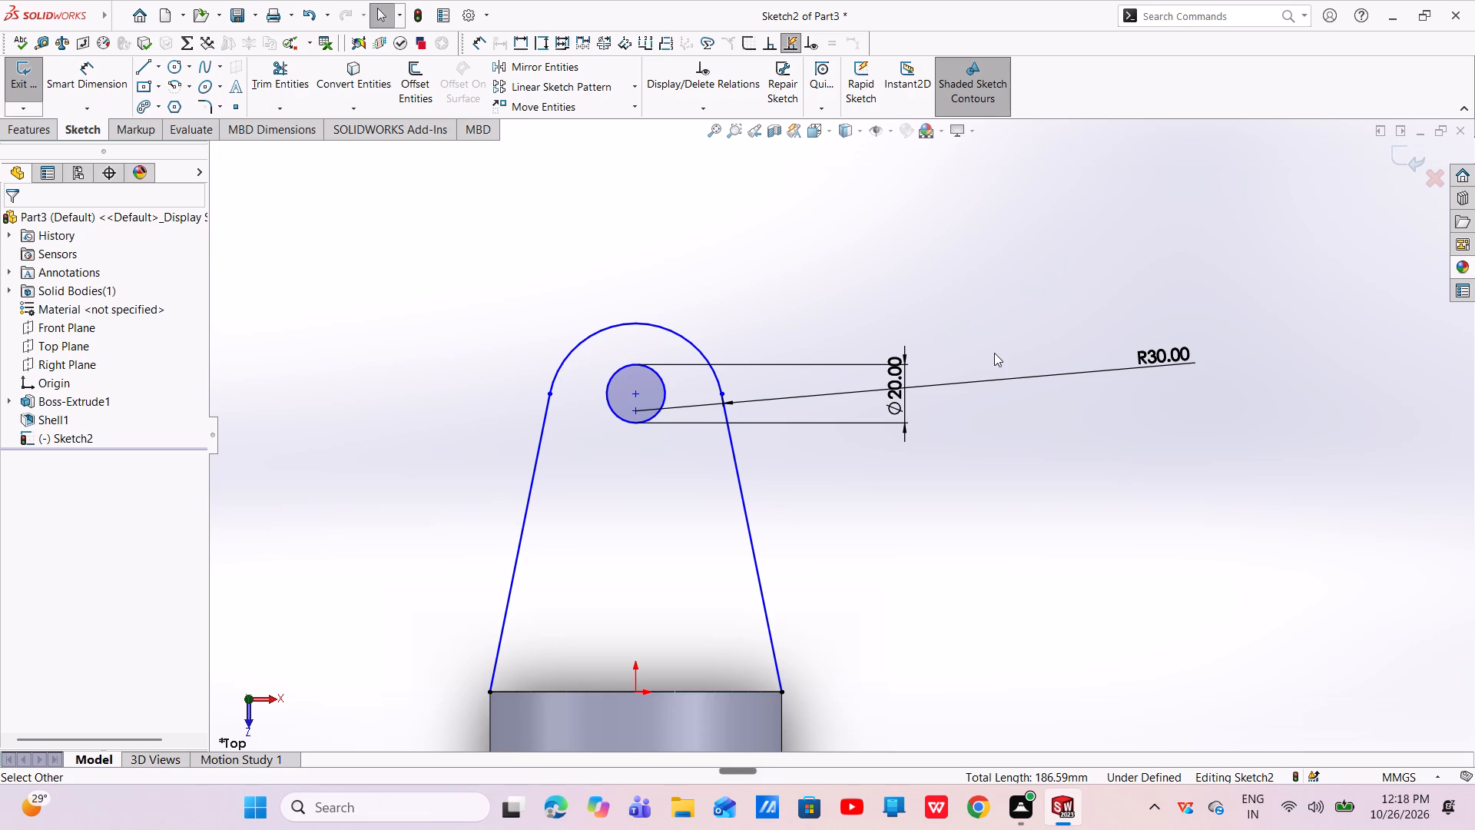
pyautogui.scroll(2, 685, 750)
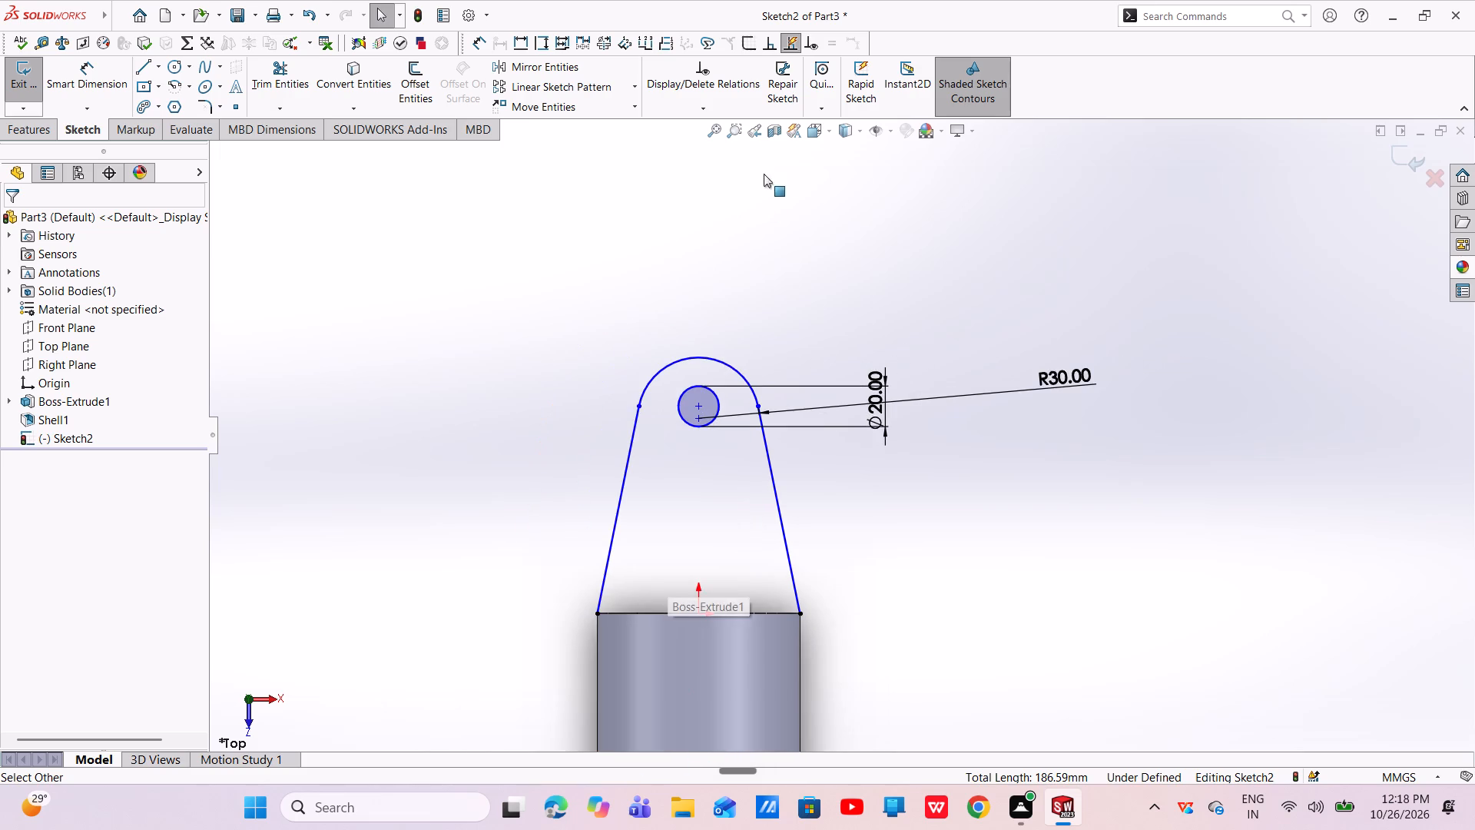
pyautogui.scroll(-4, 830, 559)
pyautogui.press('Escape')
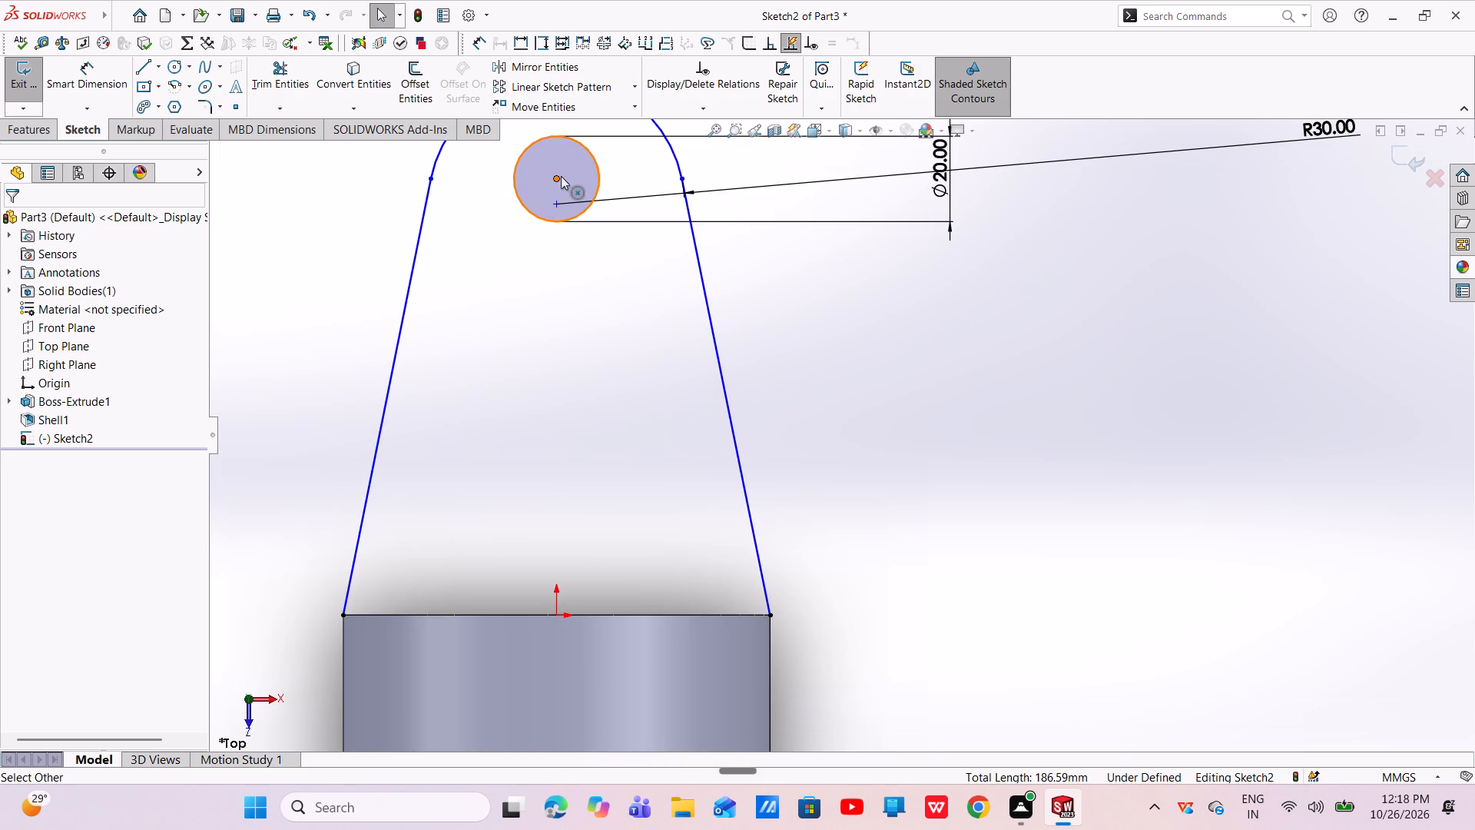
pyautogui.click(560, 177)
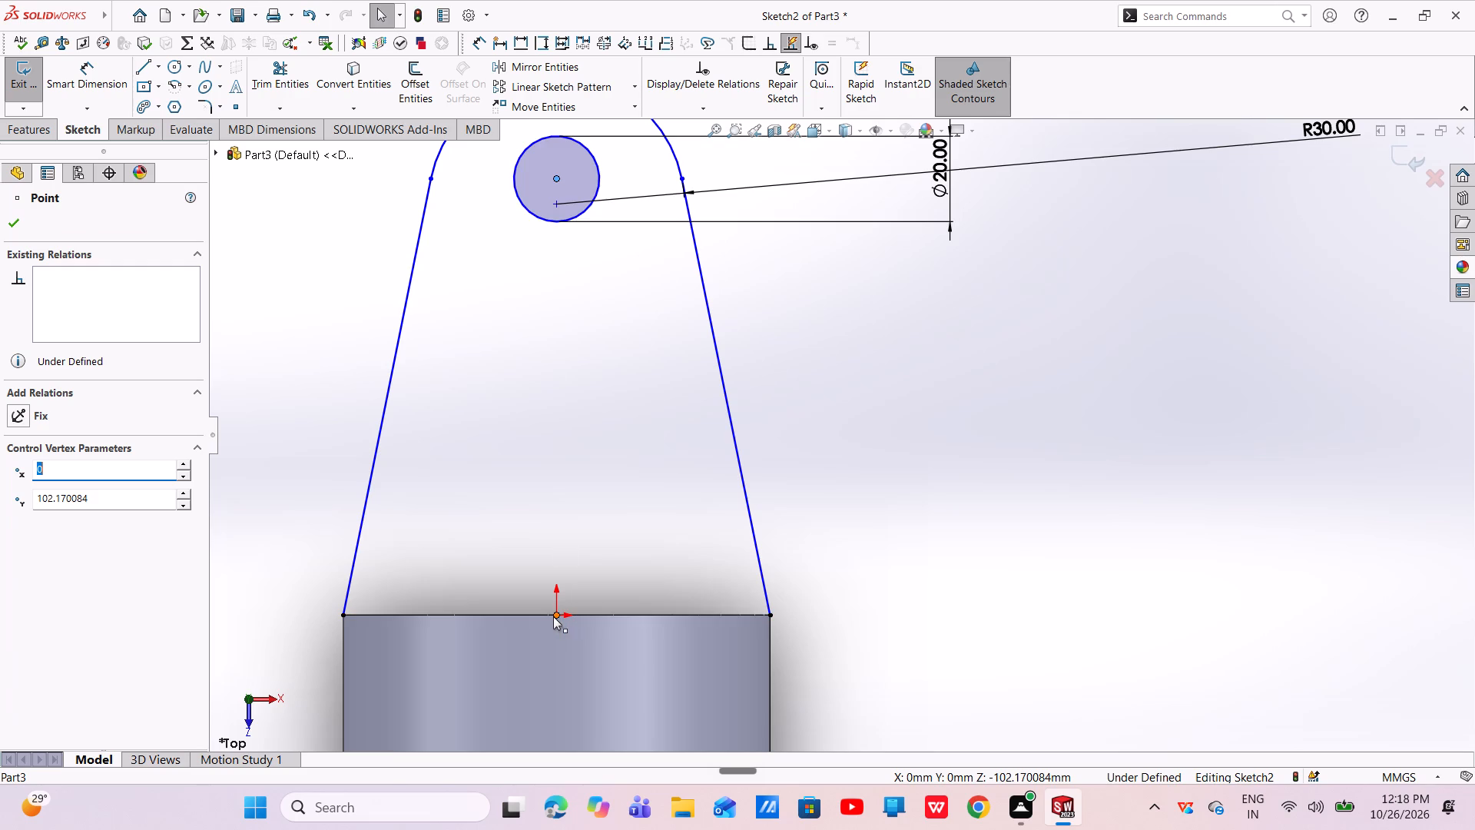
pyautogui.keyDown('ctrl'); pyautogui.click(555, 615); pyautogui.keyUp('ctrl')
pyautogui.click(628, 546)
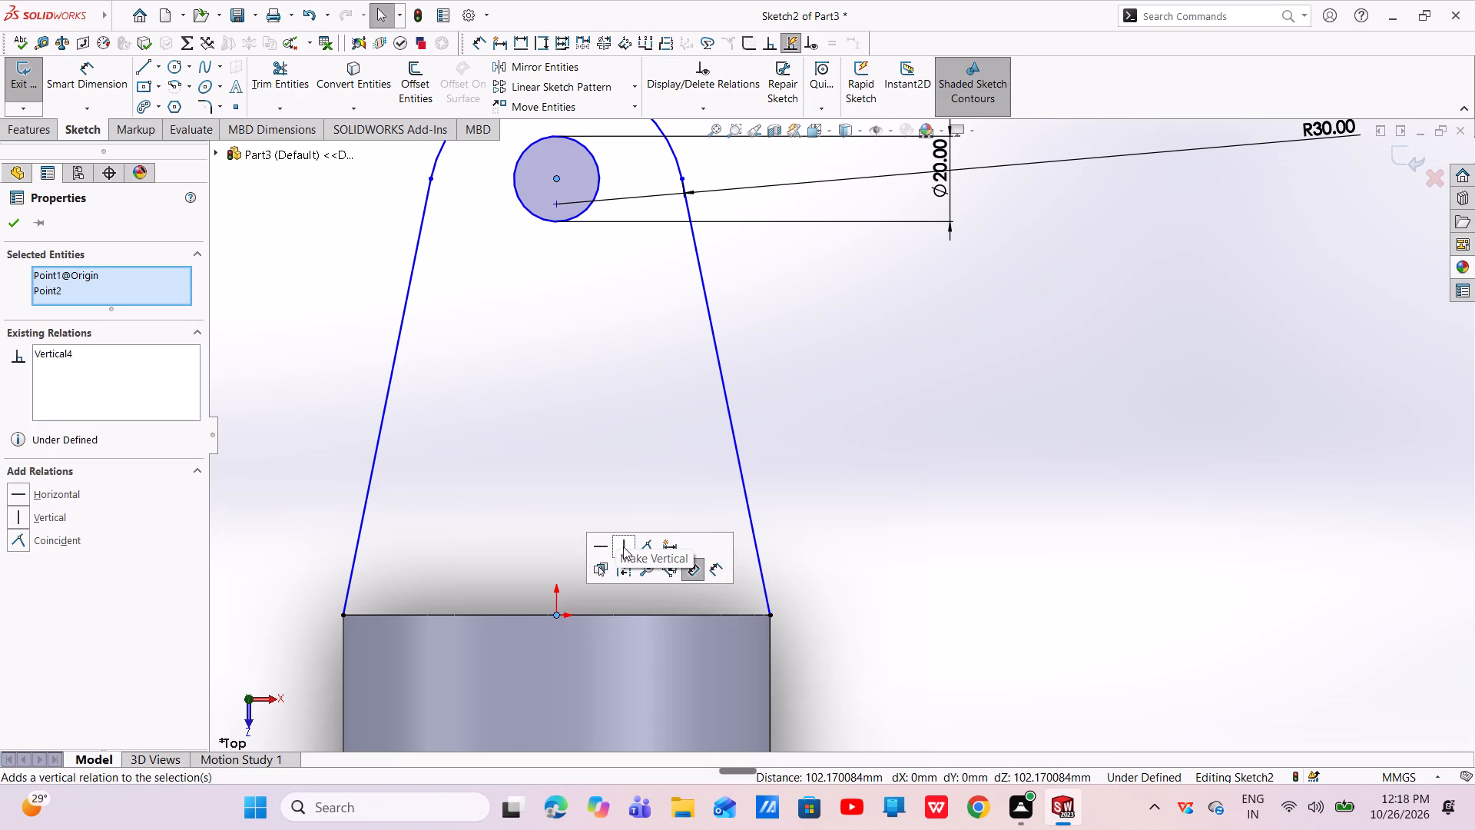
pyautogui.doubleClick(624, 546)
pyautogui.tripleClick(621, 546)
pyautogui.press('Escape')
pyautogui.scroll(3, 661, 485)
pyautogui.press('Escape')
# Dimension the distance from the origin to the small circle's centre at 45 mm.
pyautogui.scroll(2, 780, 403)
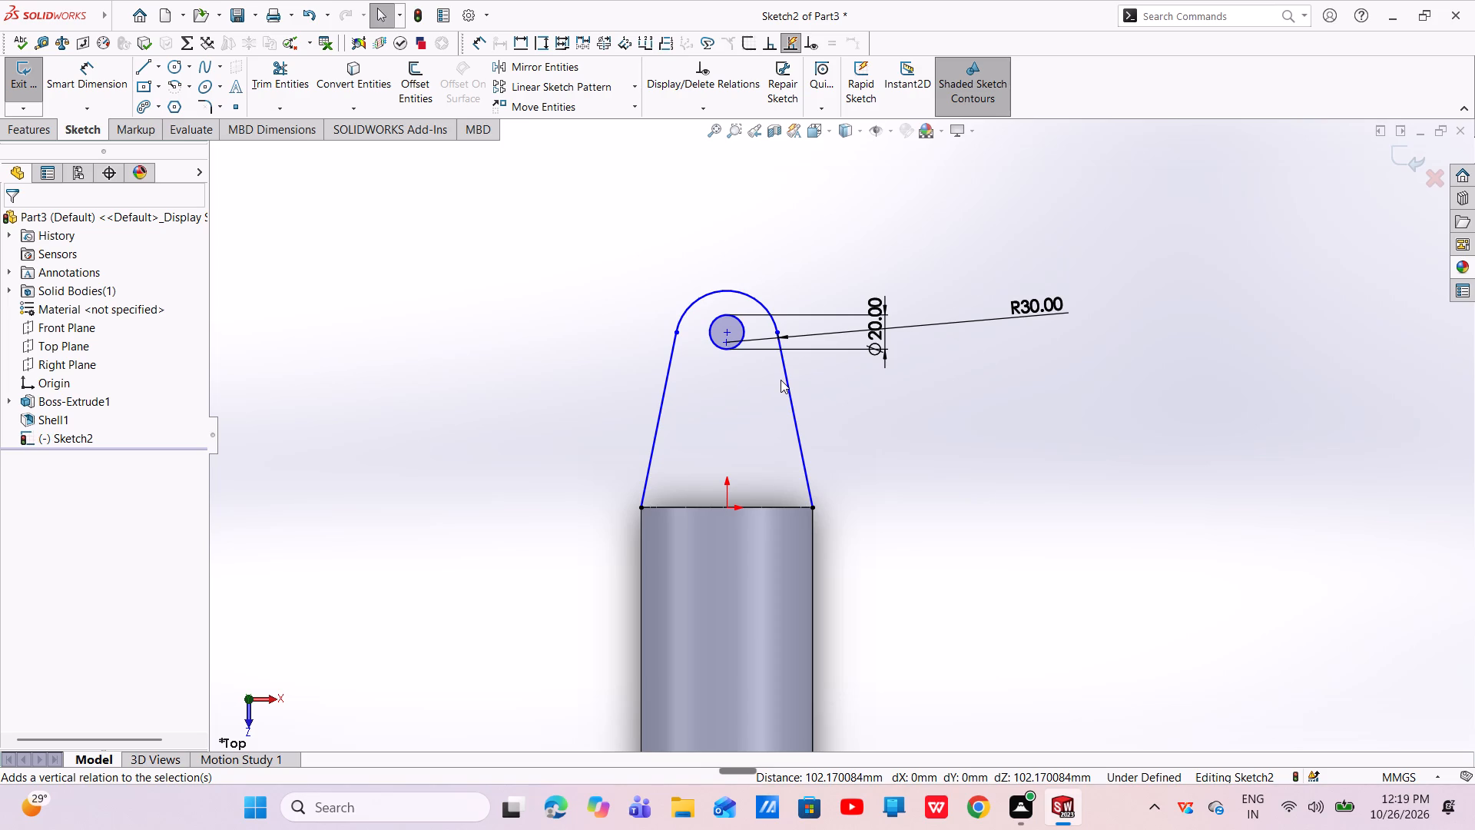
pyautogui.click(96, 65)
pyautogui.click(724, 333)
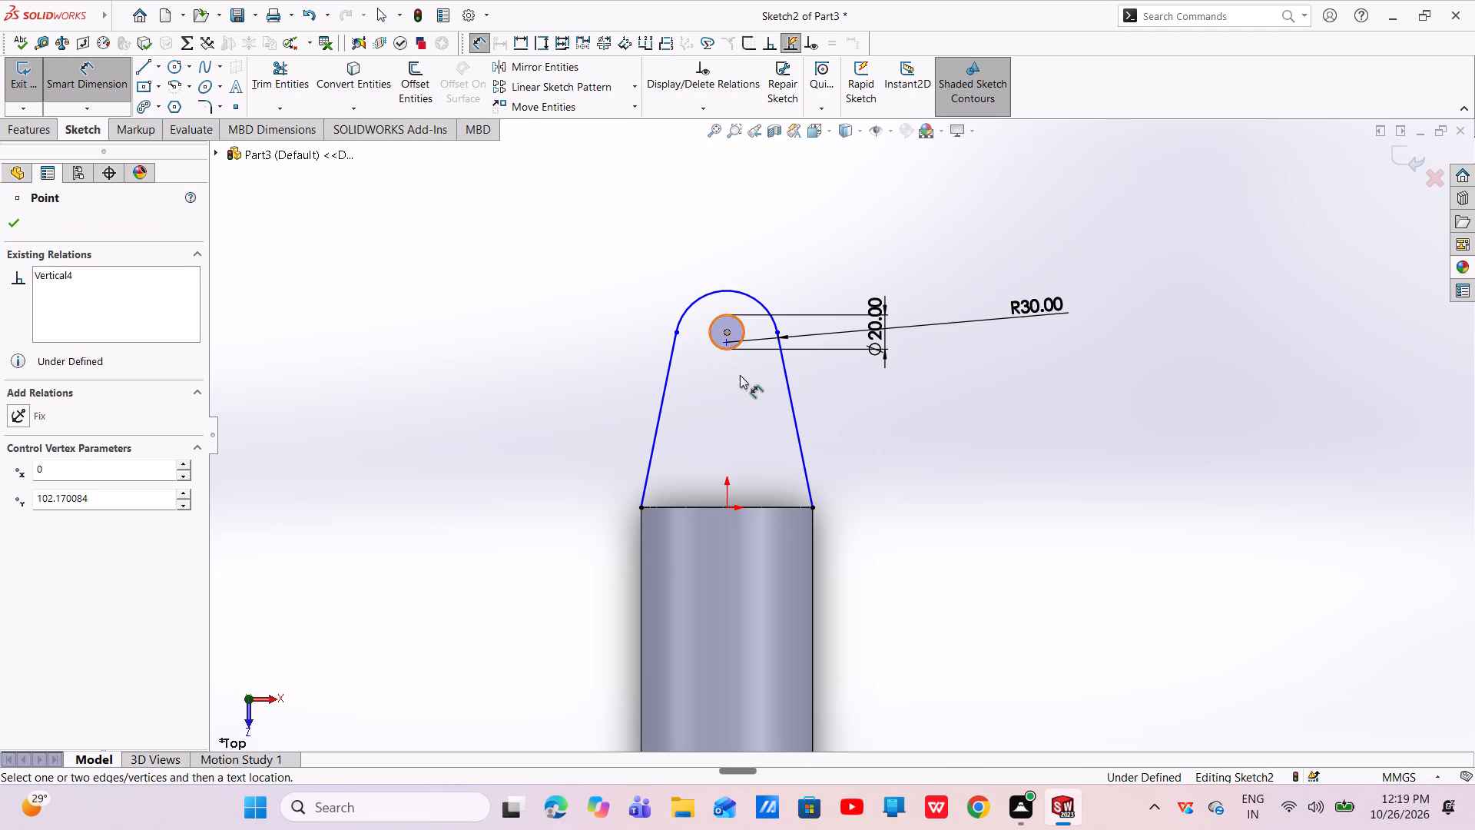
pyautogui.click(725, 507)
pyautogui.click(955, 446)
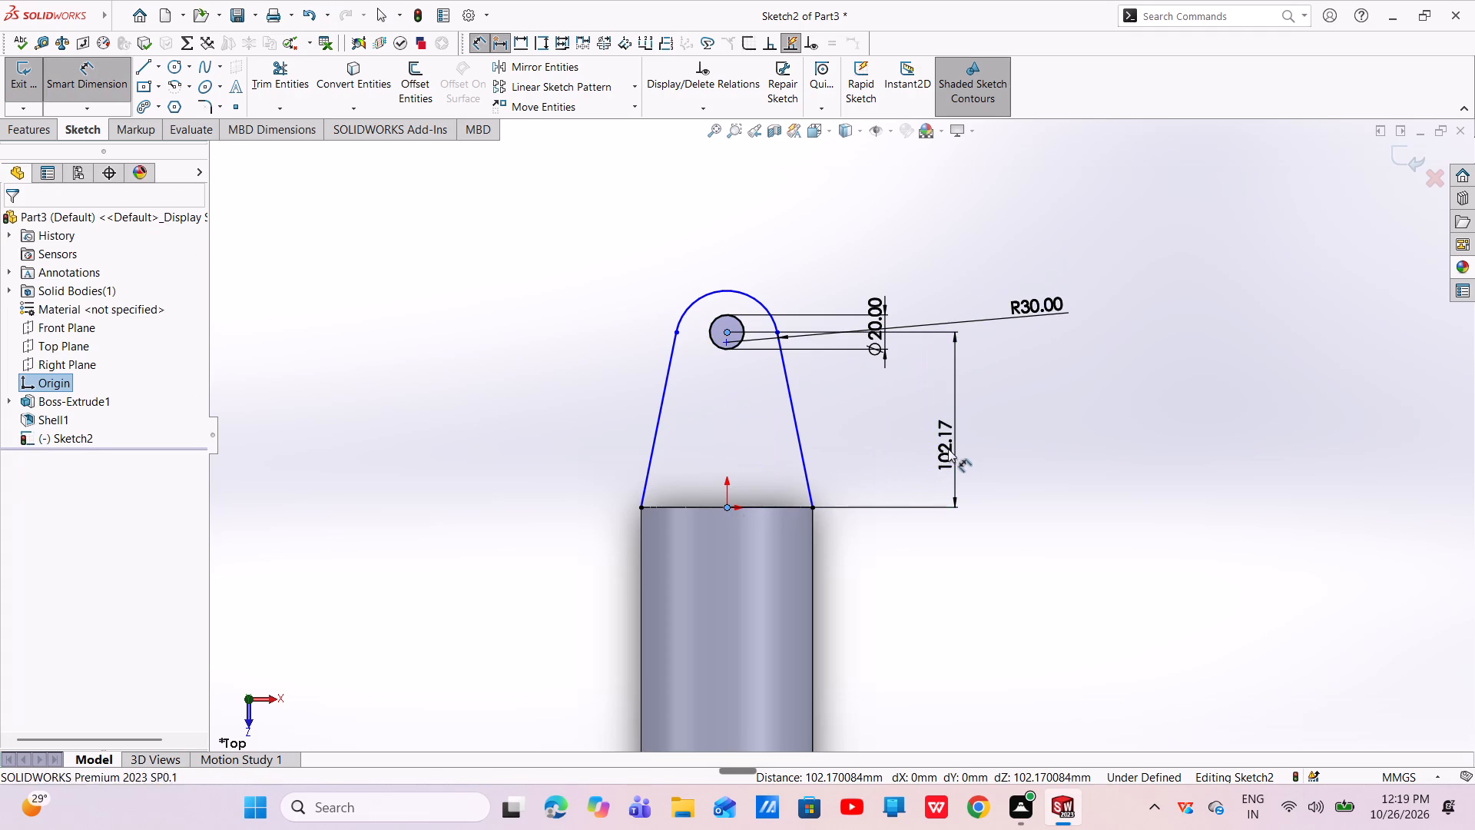
pyautogui.press('BackSpace')
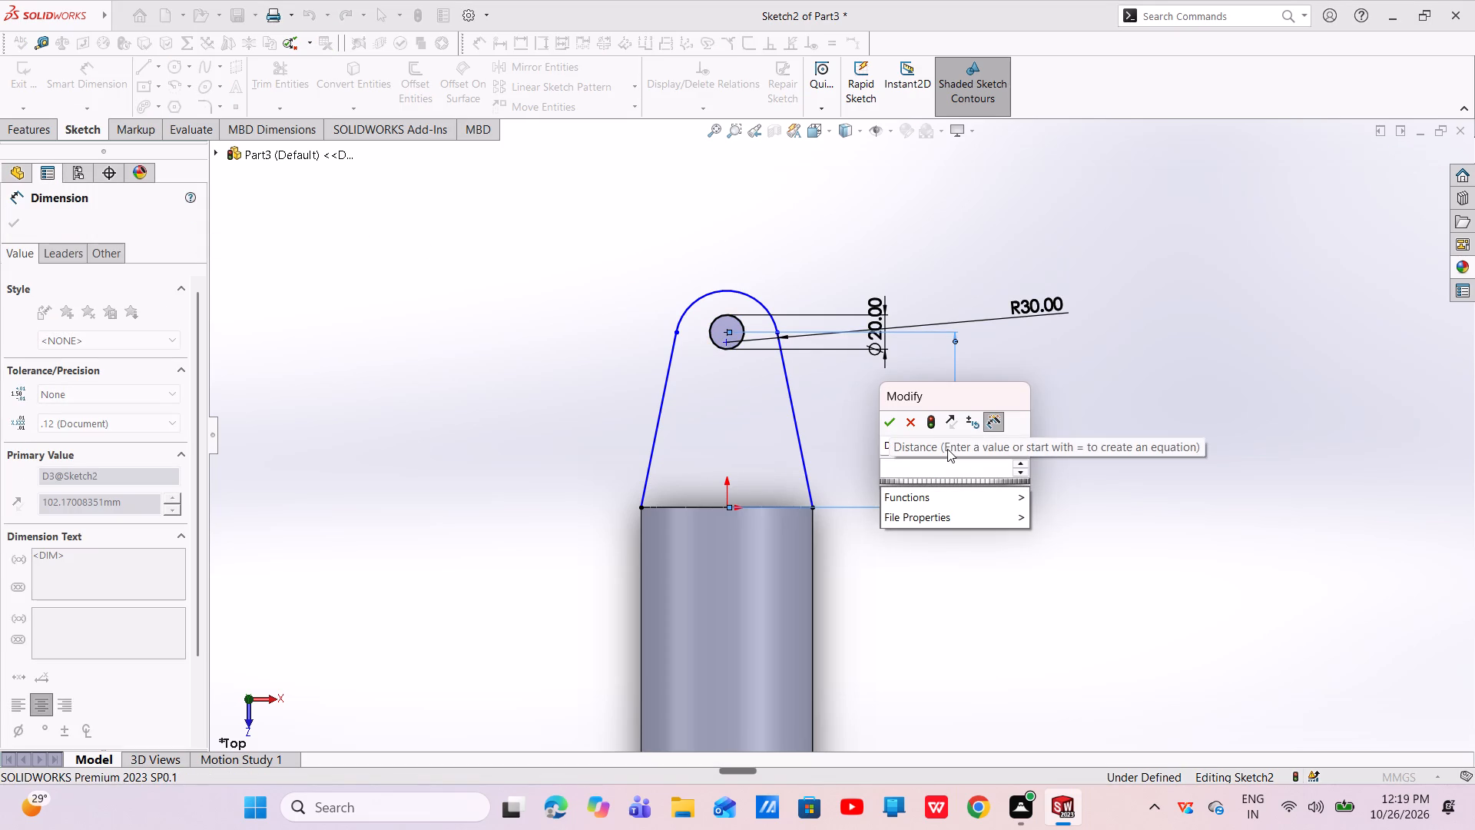
pyautogui.write('45')
pyautogui.press('Return')
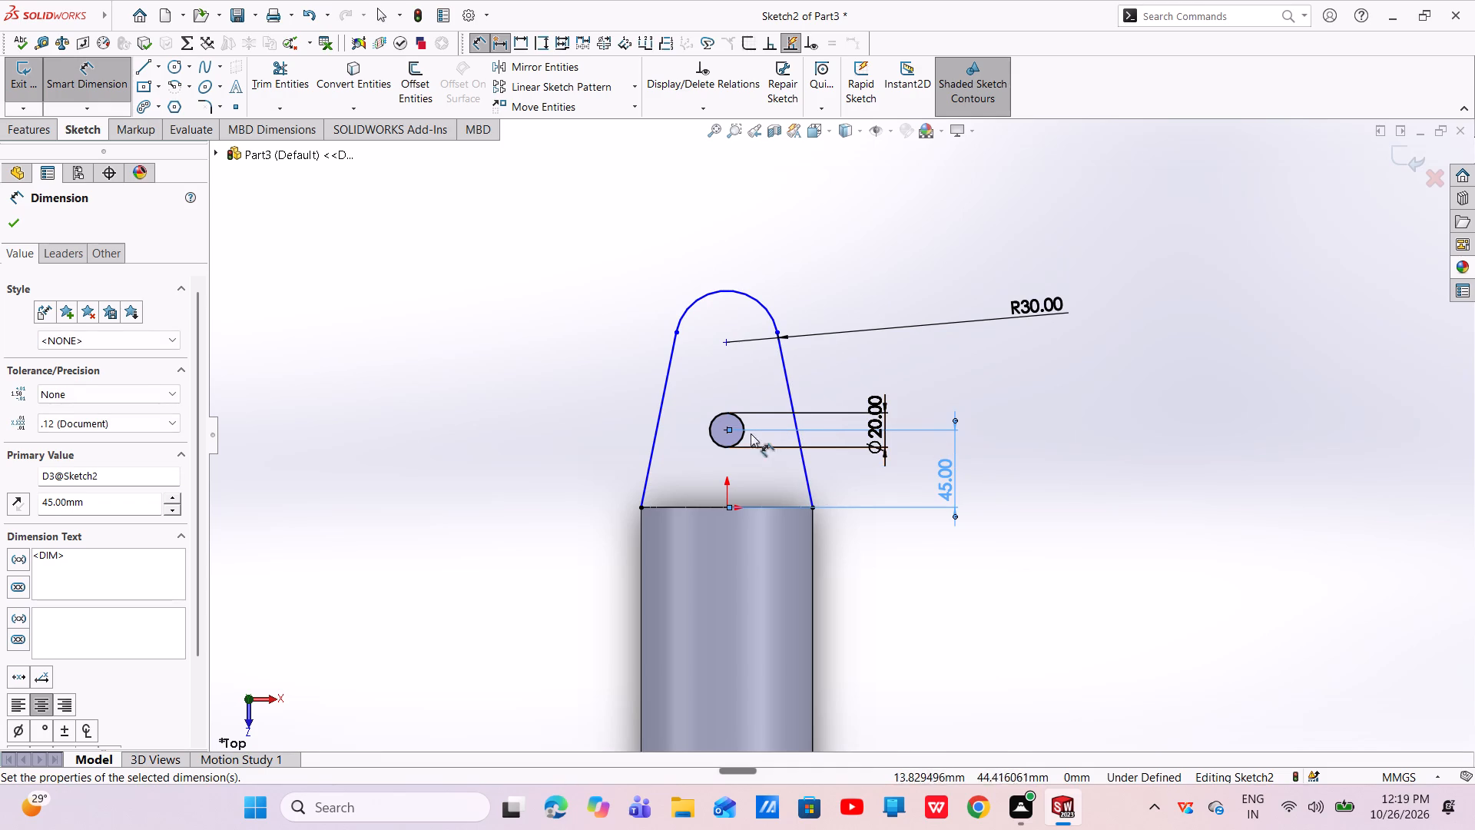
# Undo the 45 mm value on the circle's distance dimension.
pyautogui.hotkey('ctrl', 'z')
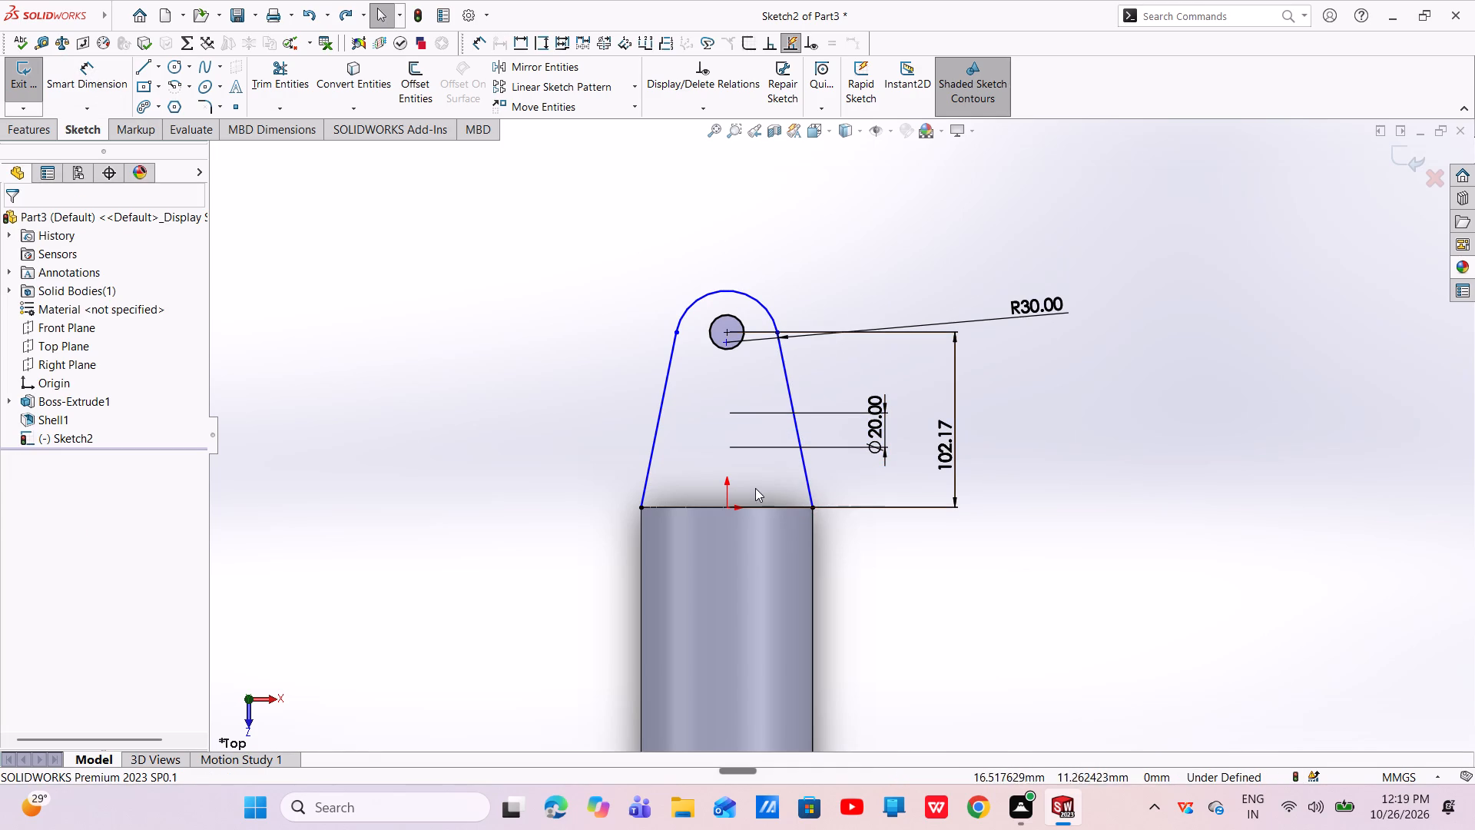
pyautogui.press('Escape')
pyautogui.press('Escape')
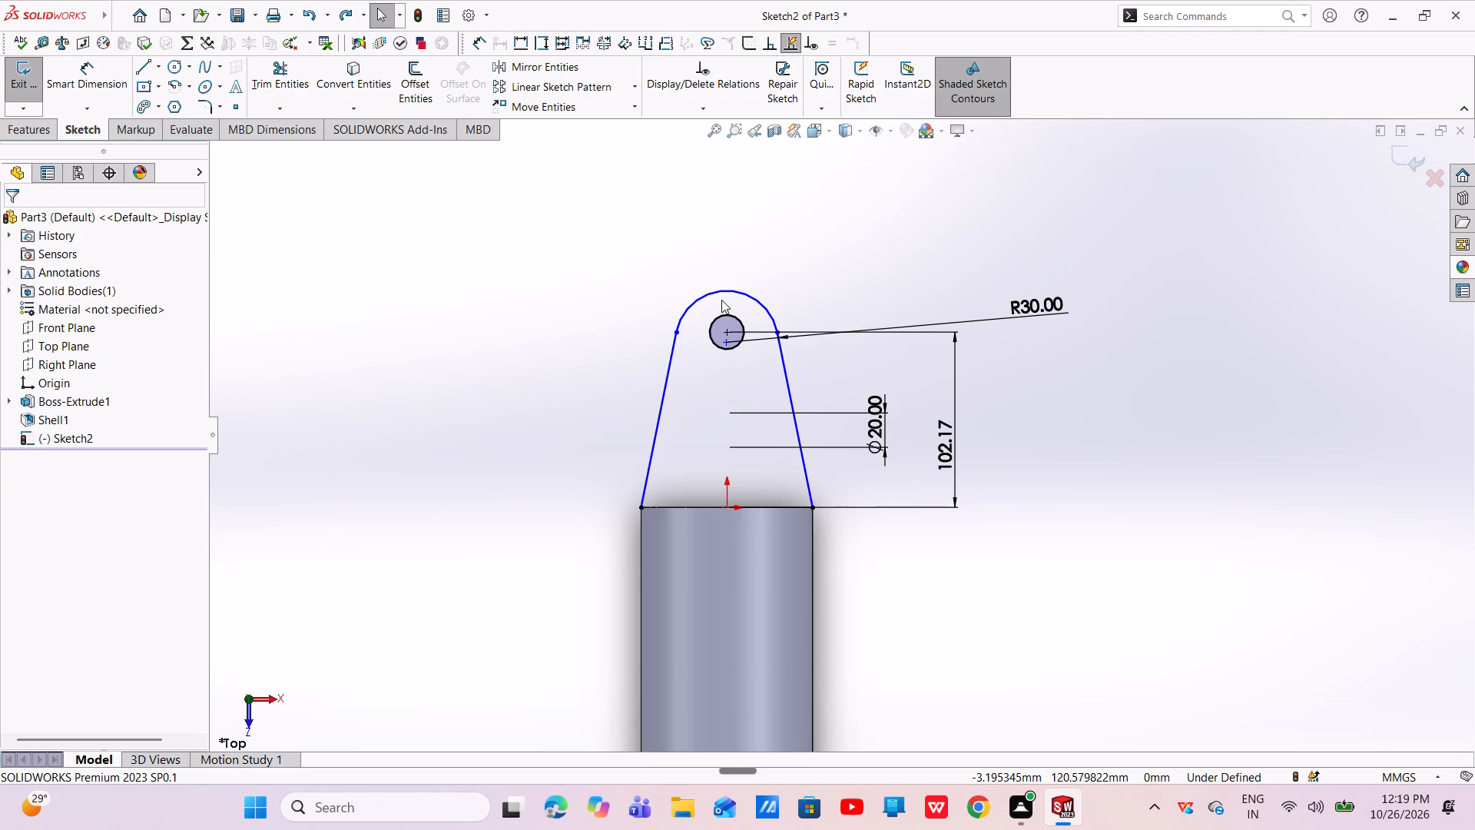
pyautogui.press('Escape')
# Add a vertical relation between the arc's midpoint and the small circle's centre.
pyautogui.click(724, 336)
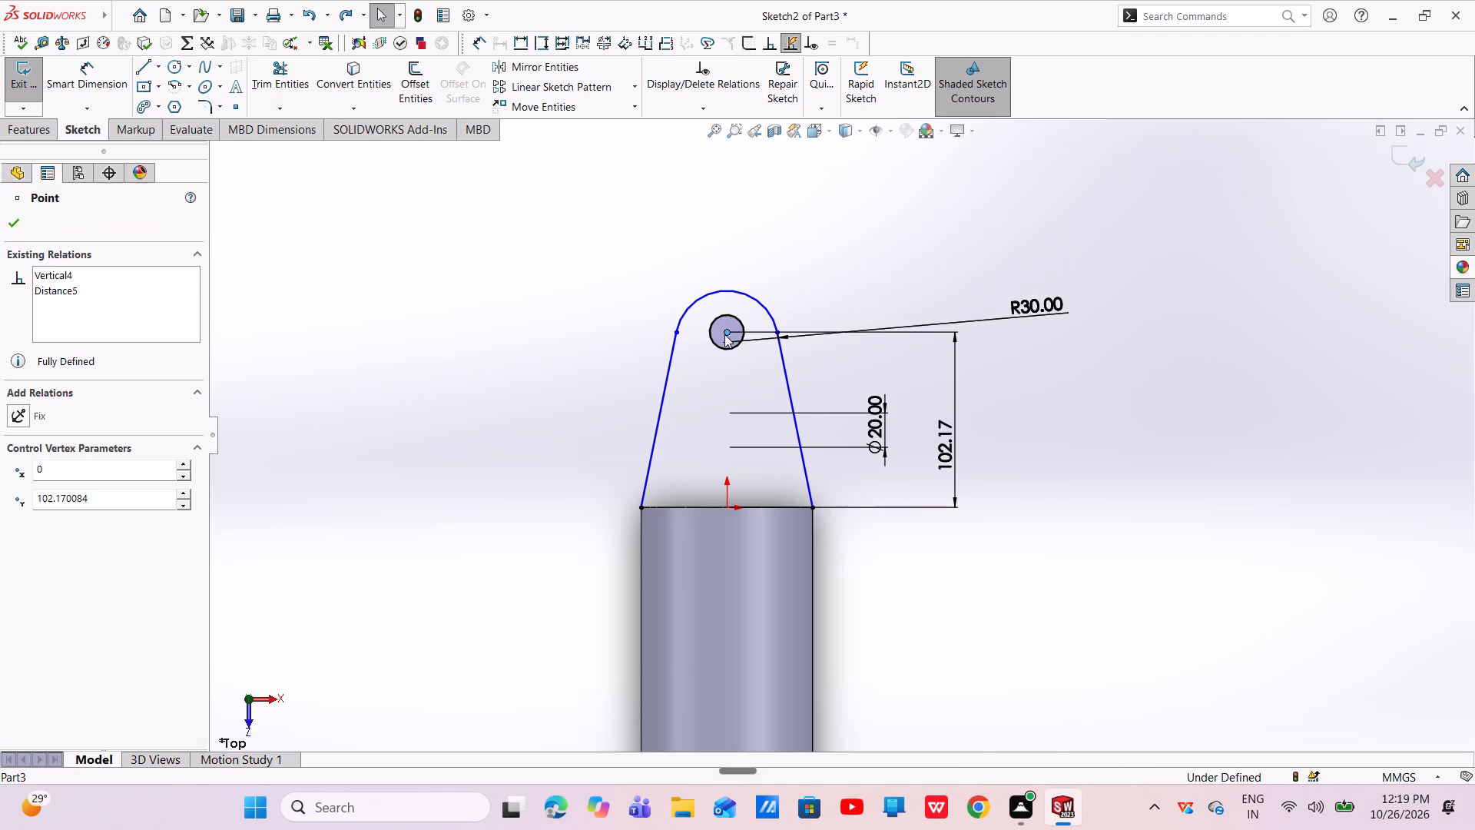
pyautogui.keyDown('ctrl'); pyautogui.click(727, 289); pyautogui.keyUp('ctrl')
pyautogui.click(793, 221)
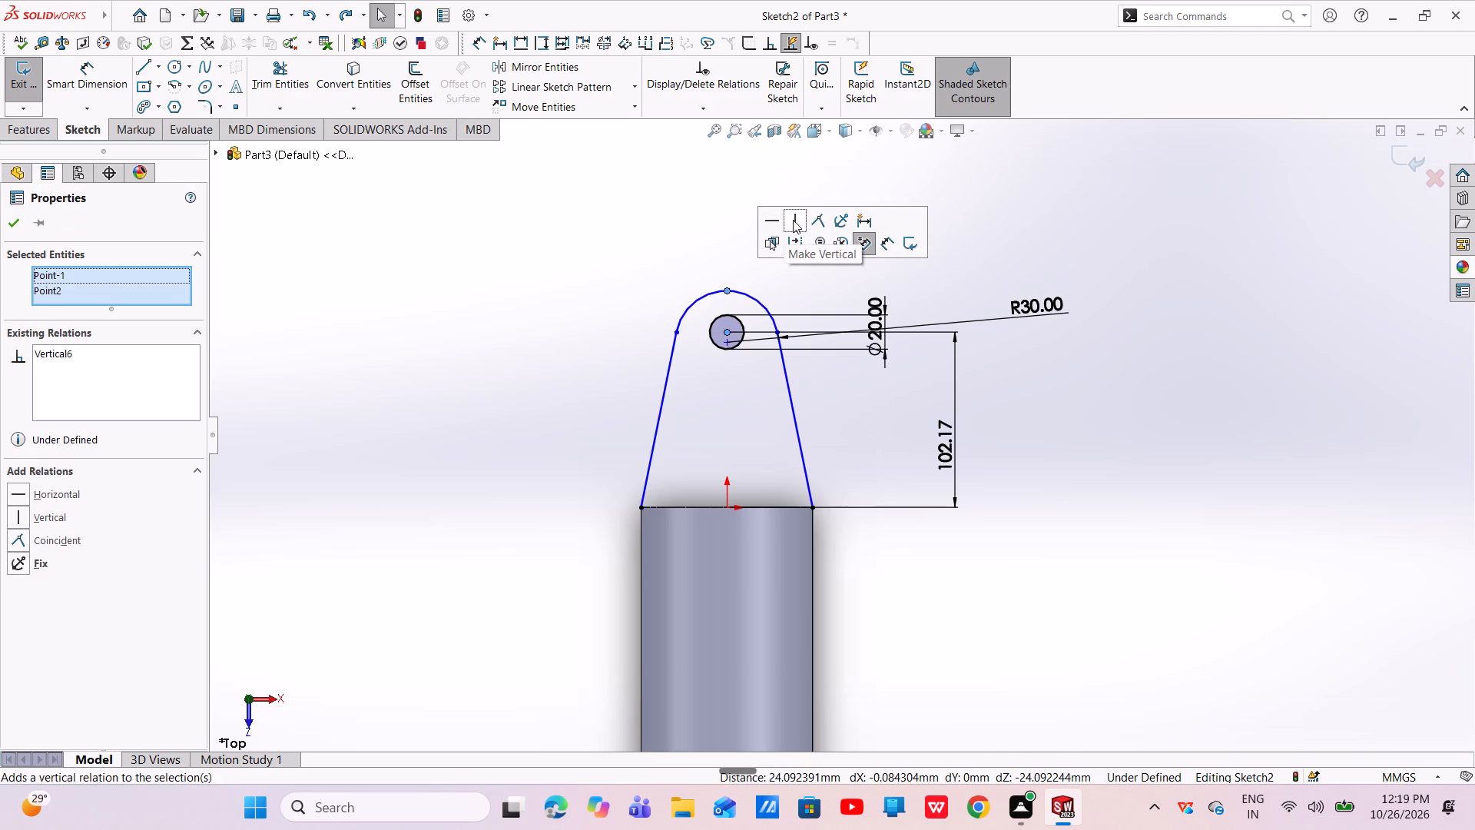
pyautogui.press('Escape')
pyautogui.press('Escape')
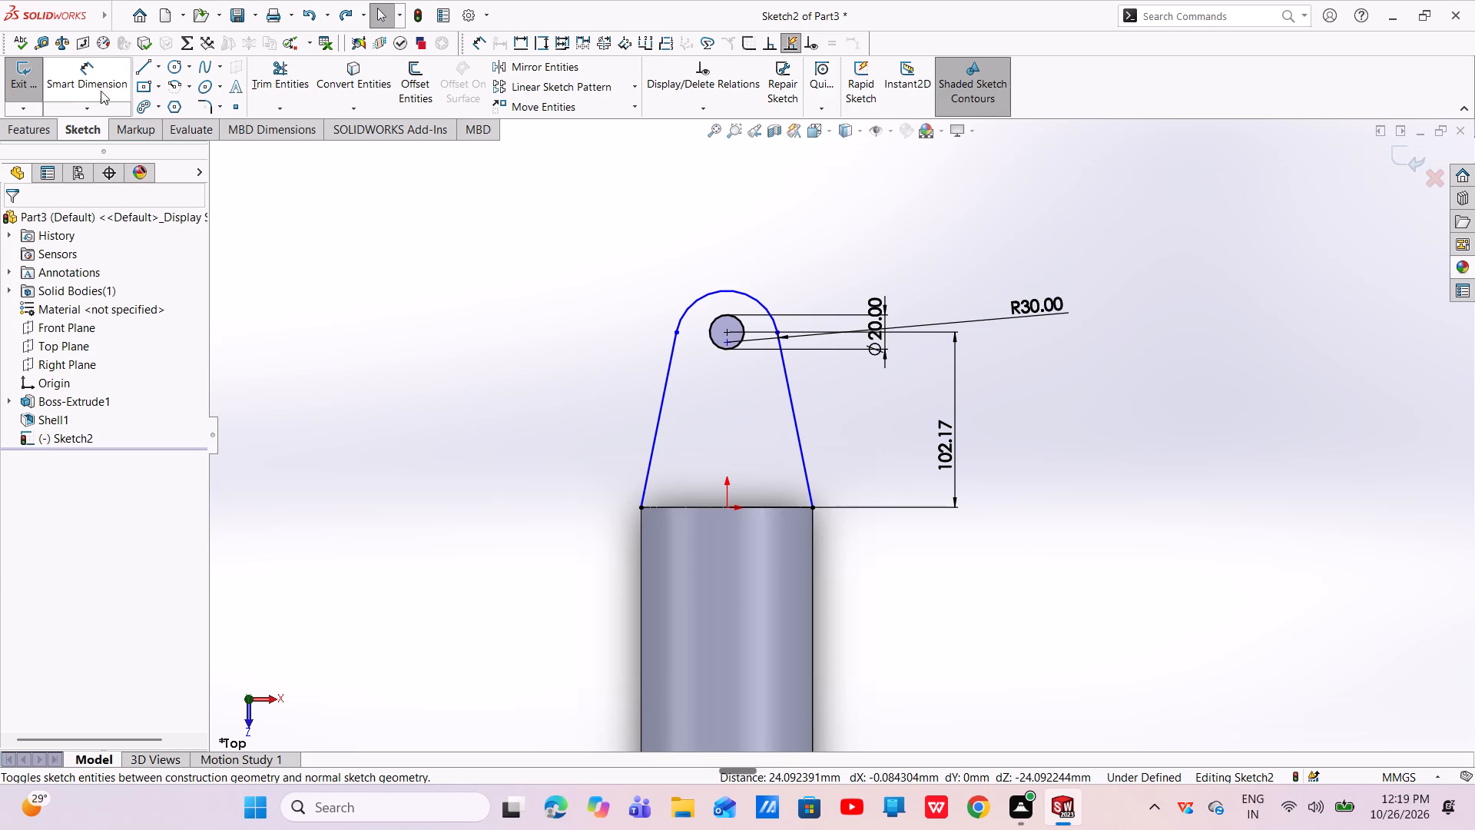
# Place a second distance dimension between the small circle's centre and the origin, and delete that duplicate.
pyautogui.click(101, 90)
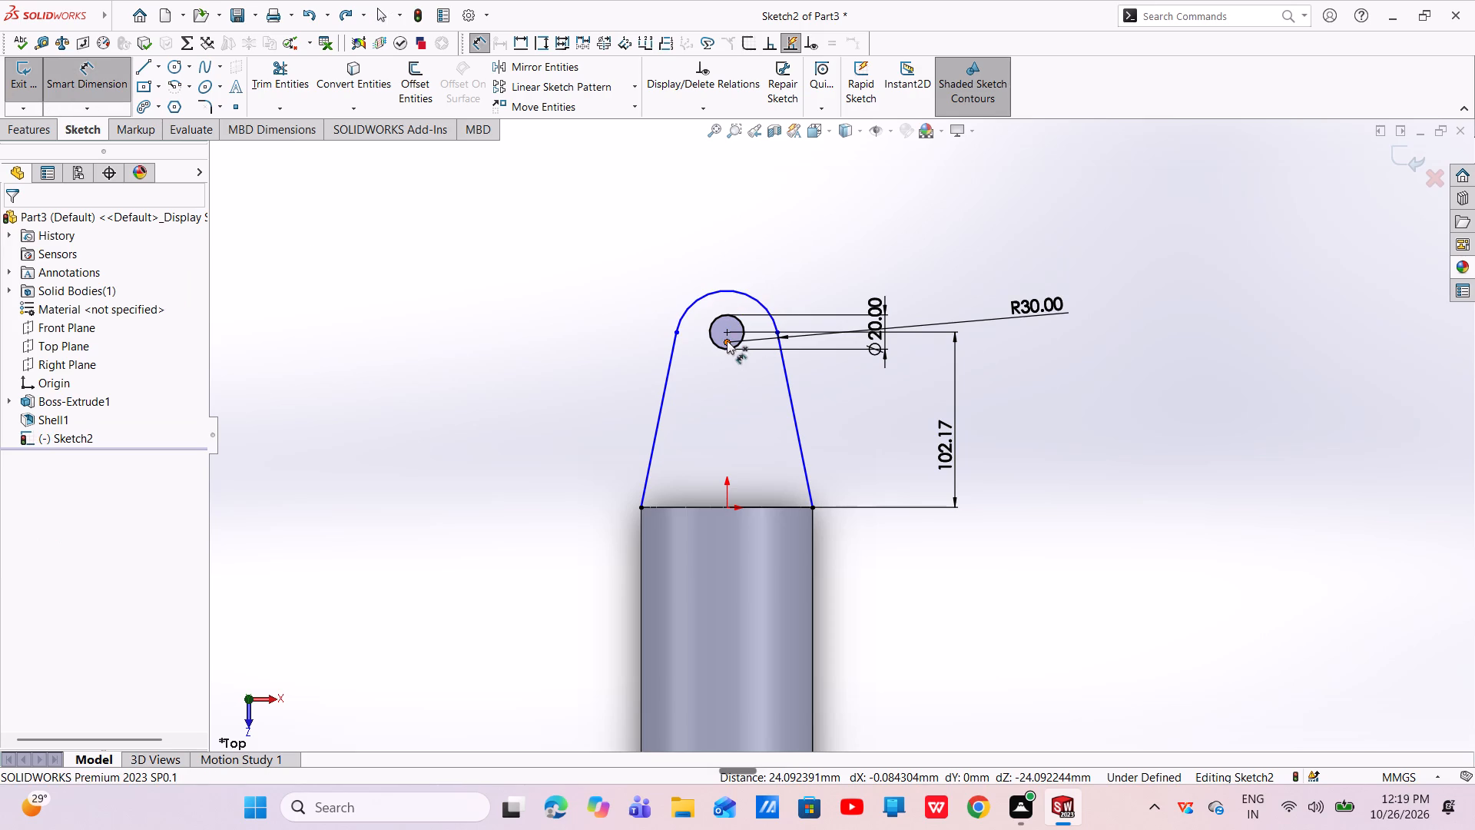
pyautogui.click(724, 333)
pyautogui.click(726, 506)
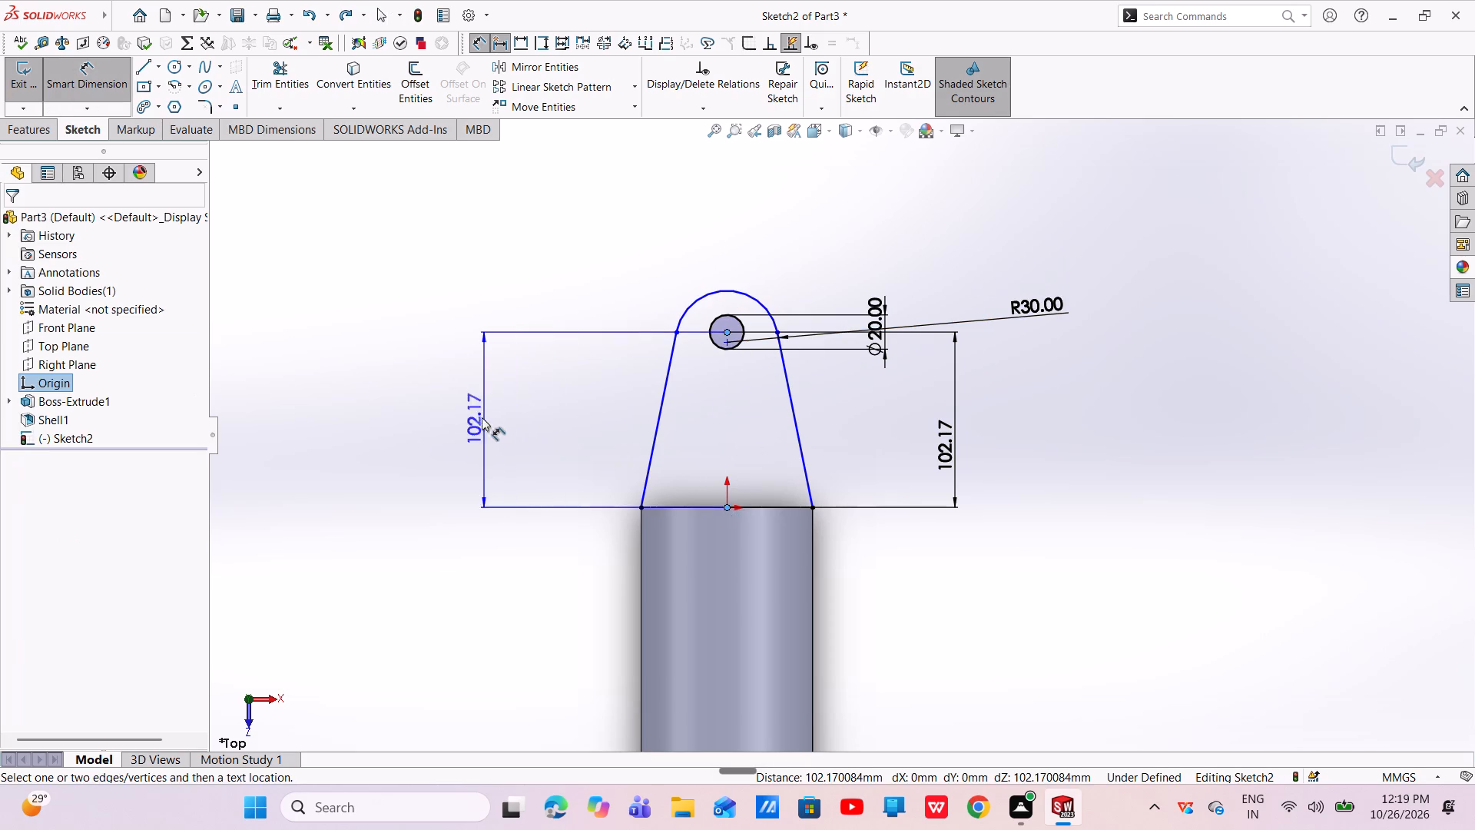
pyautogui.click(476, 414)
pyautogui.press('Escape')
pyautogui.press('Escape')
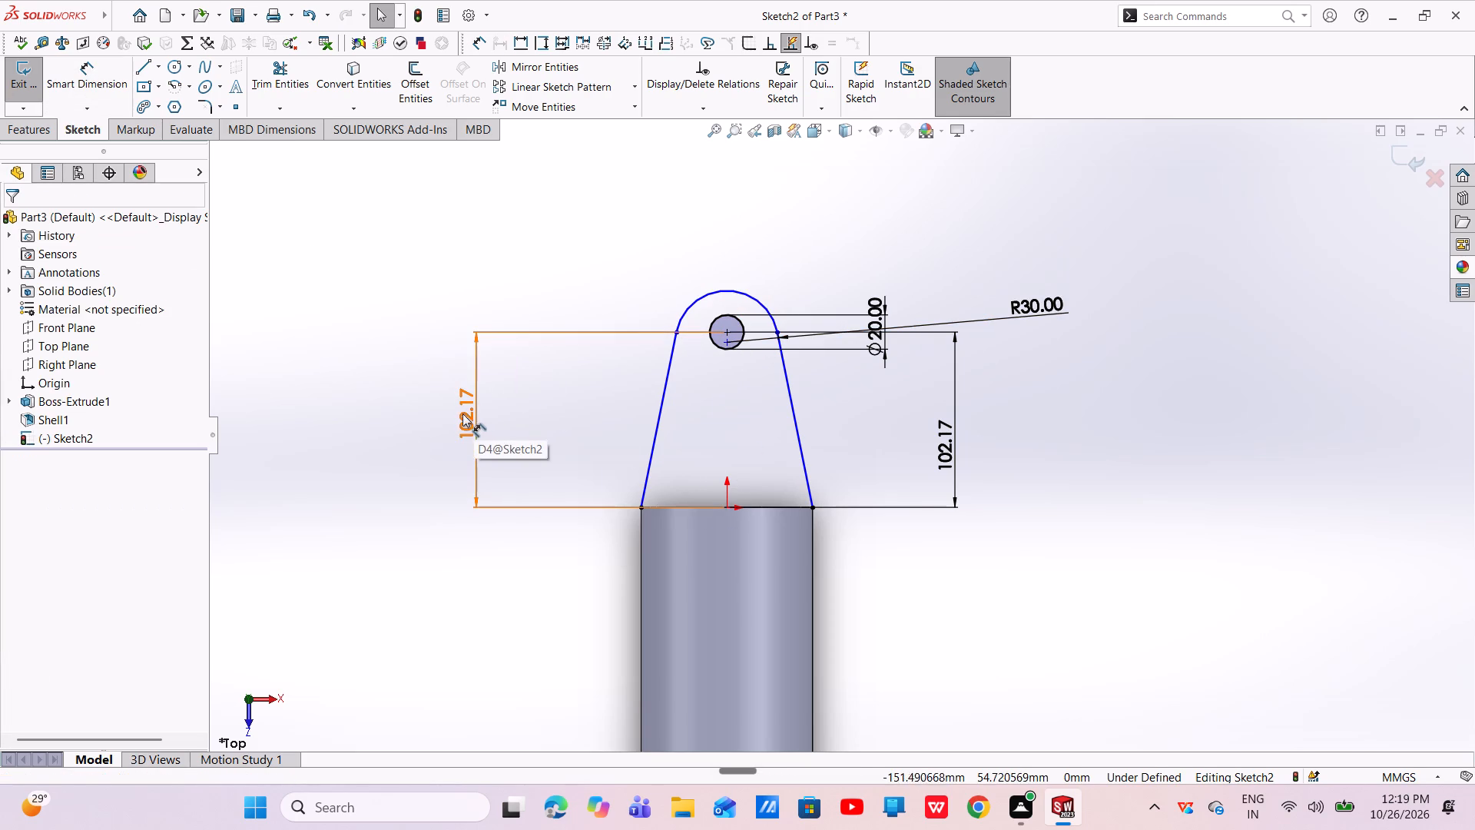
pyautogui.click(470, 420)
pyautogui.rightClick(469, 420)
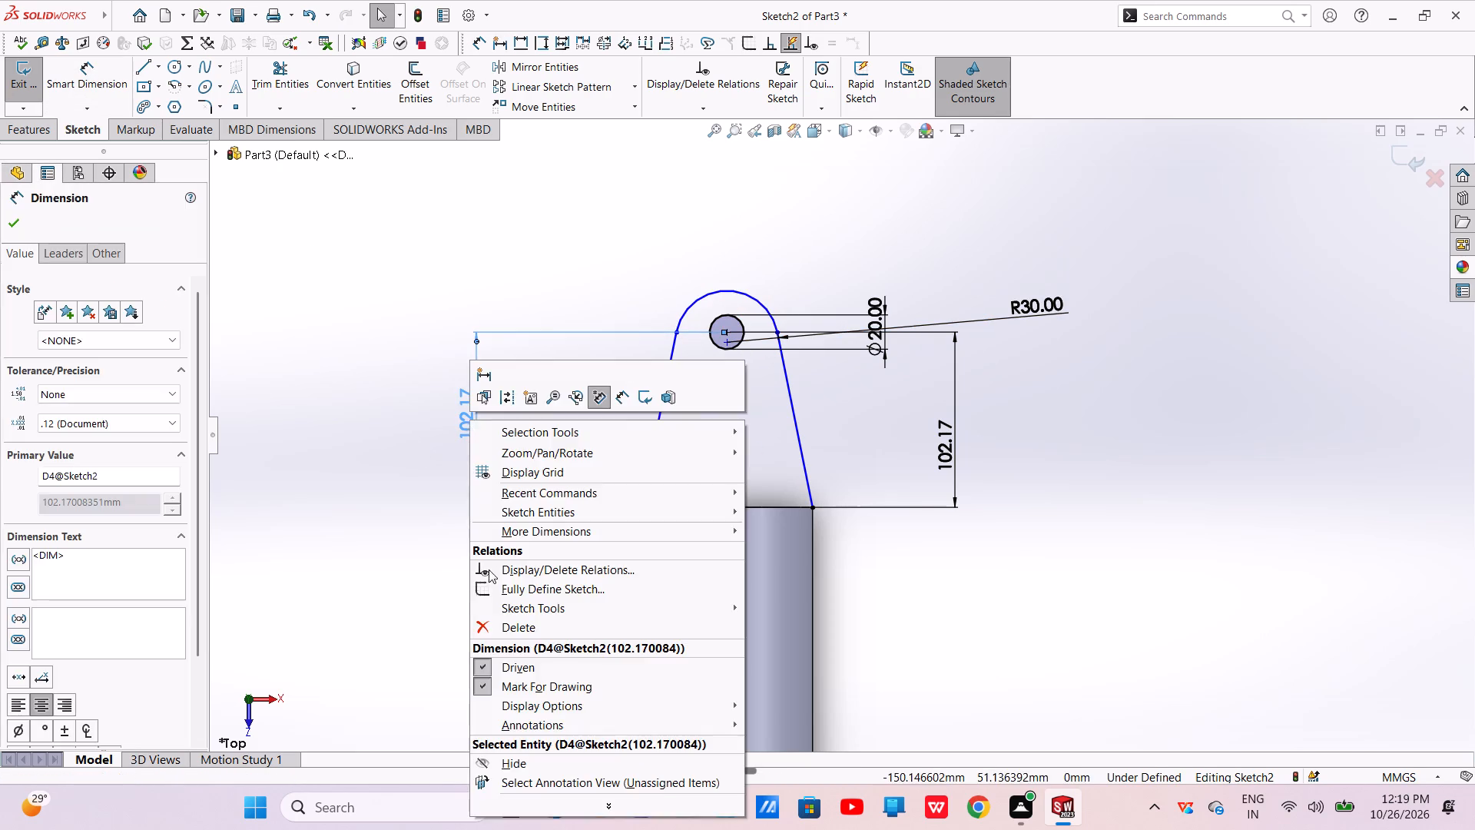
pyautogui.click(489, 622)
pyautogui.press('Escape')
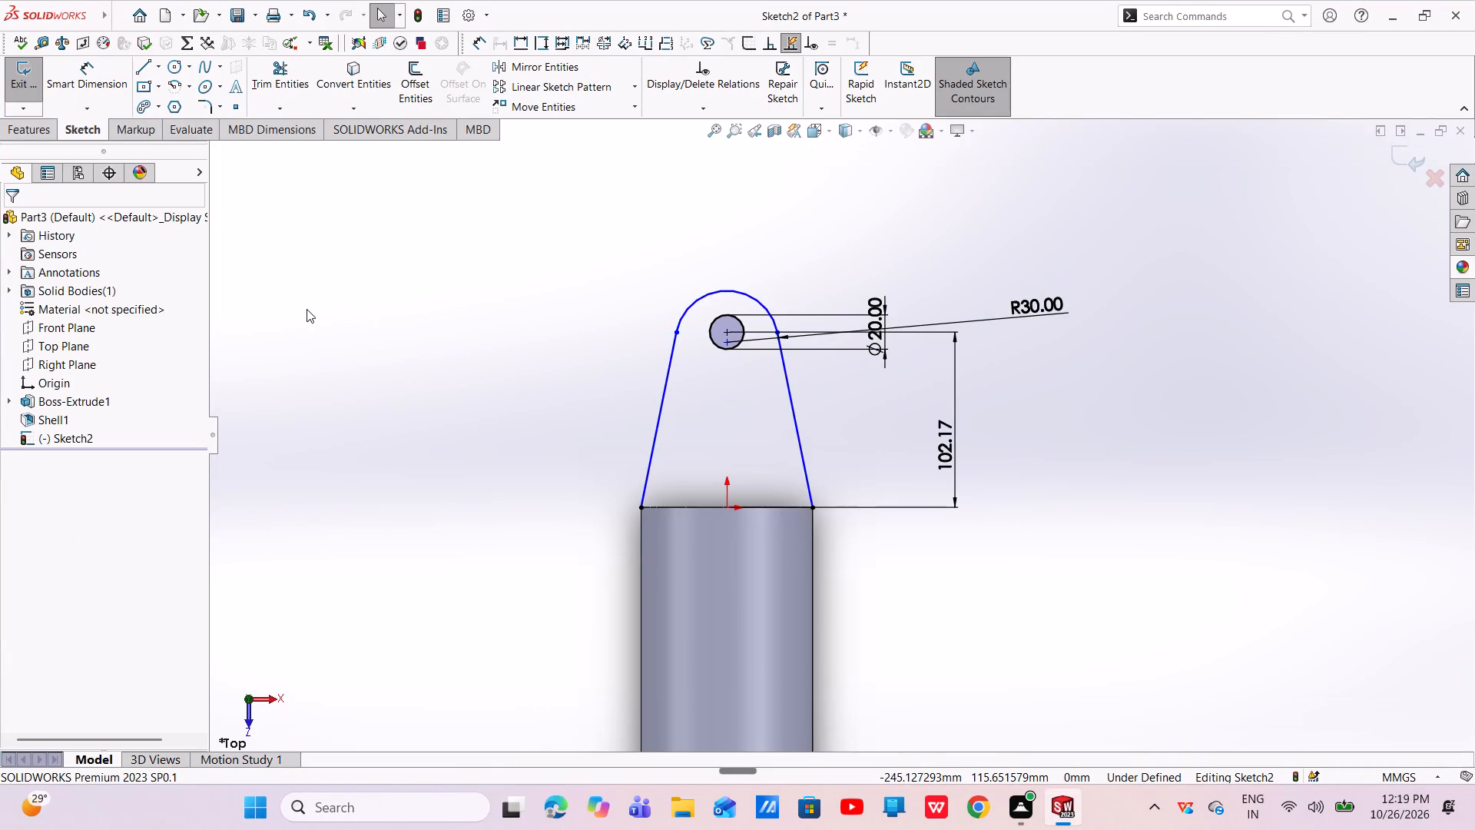
# Set the distance between the origin and the small circle's centre to 45 mm.
pyautogui.doubleClick(949, 459)
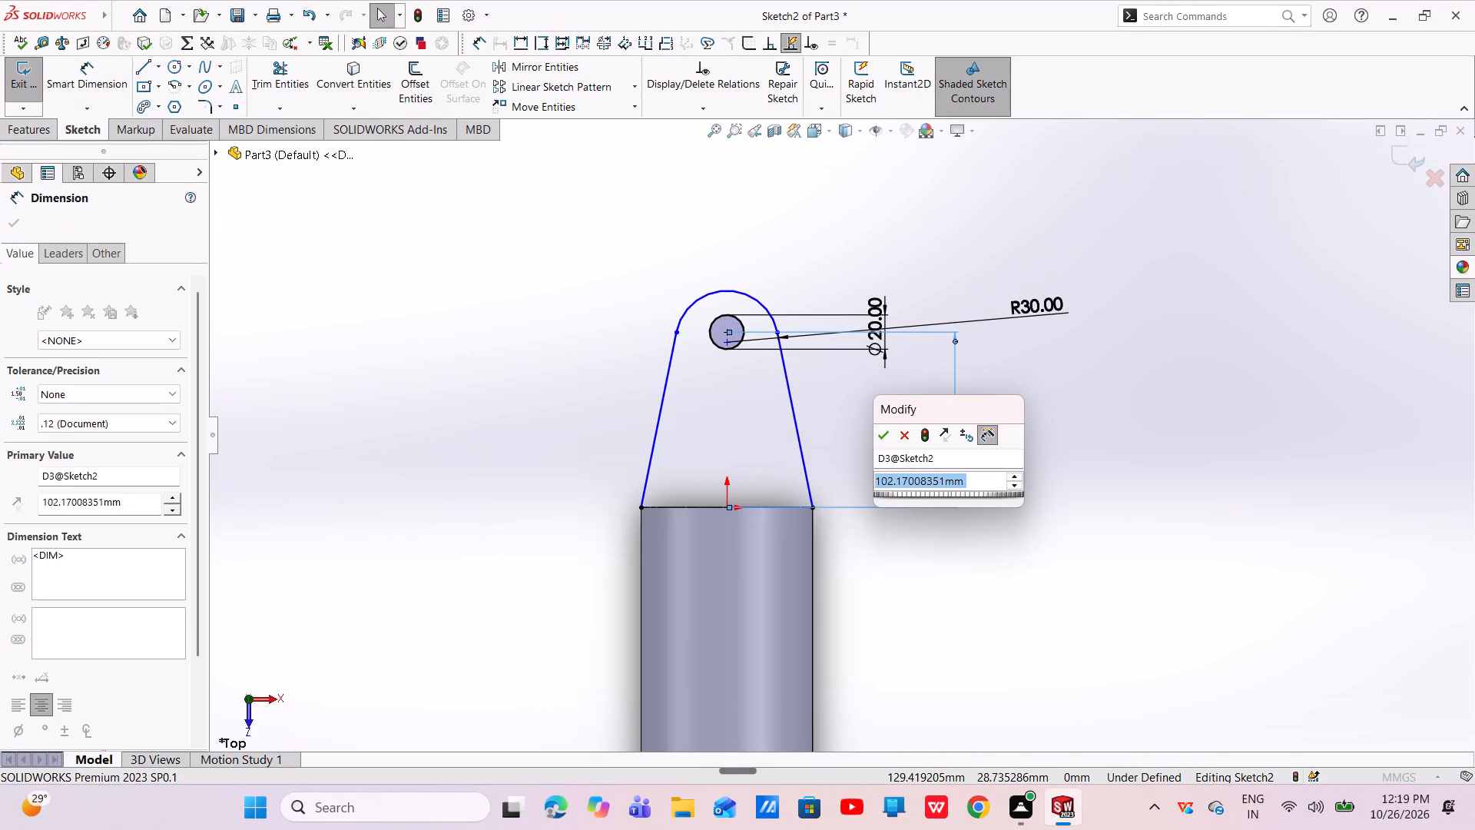
pyautogui.press('BackSpace')
pyautogui.write('45')
pyautogui.press('Return')
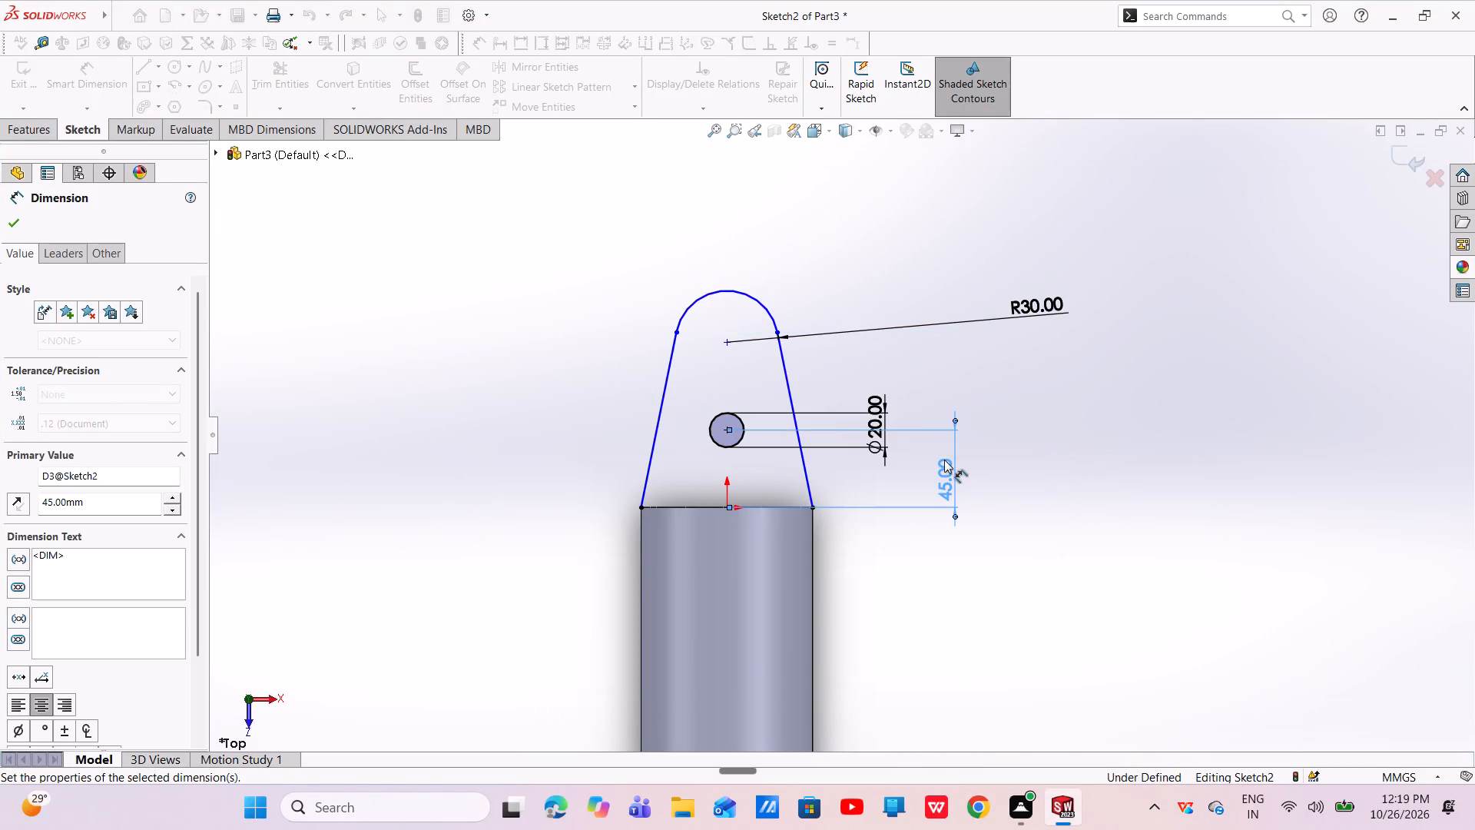
pyautogui.press('Escape')
pyautogui.press('Escape')
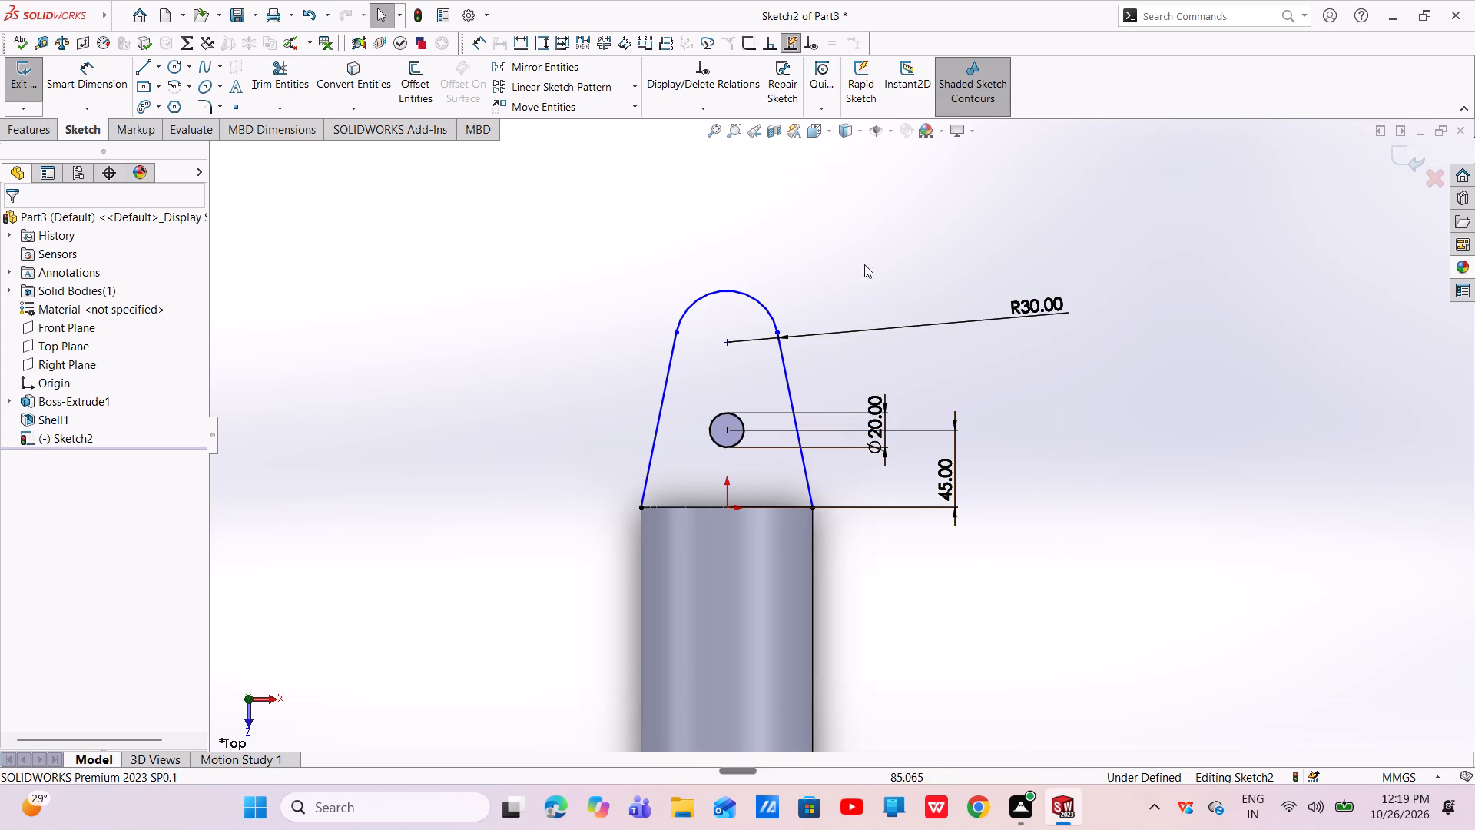
# Move the lug's R30 top arc down towards the small circle, leaving its centre about 56 mm from the origin.
pyautogui.moveTo(724, 286); pyautogui.dragTo(721, 330)
pyautogui.press('Escape')
pyautogui.press('Escape')
pyautogui.moveTo(731, 290); pyautogui.dragTo(731, 290)
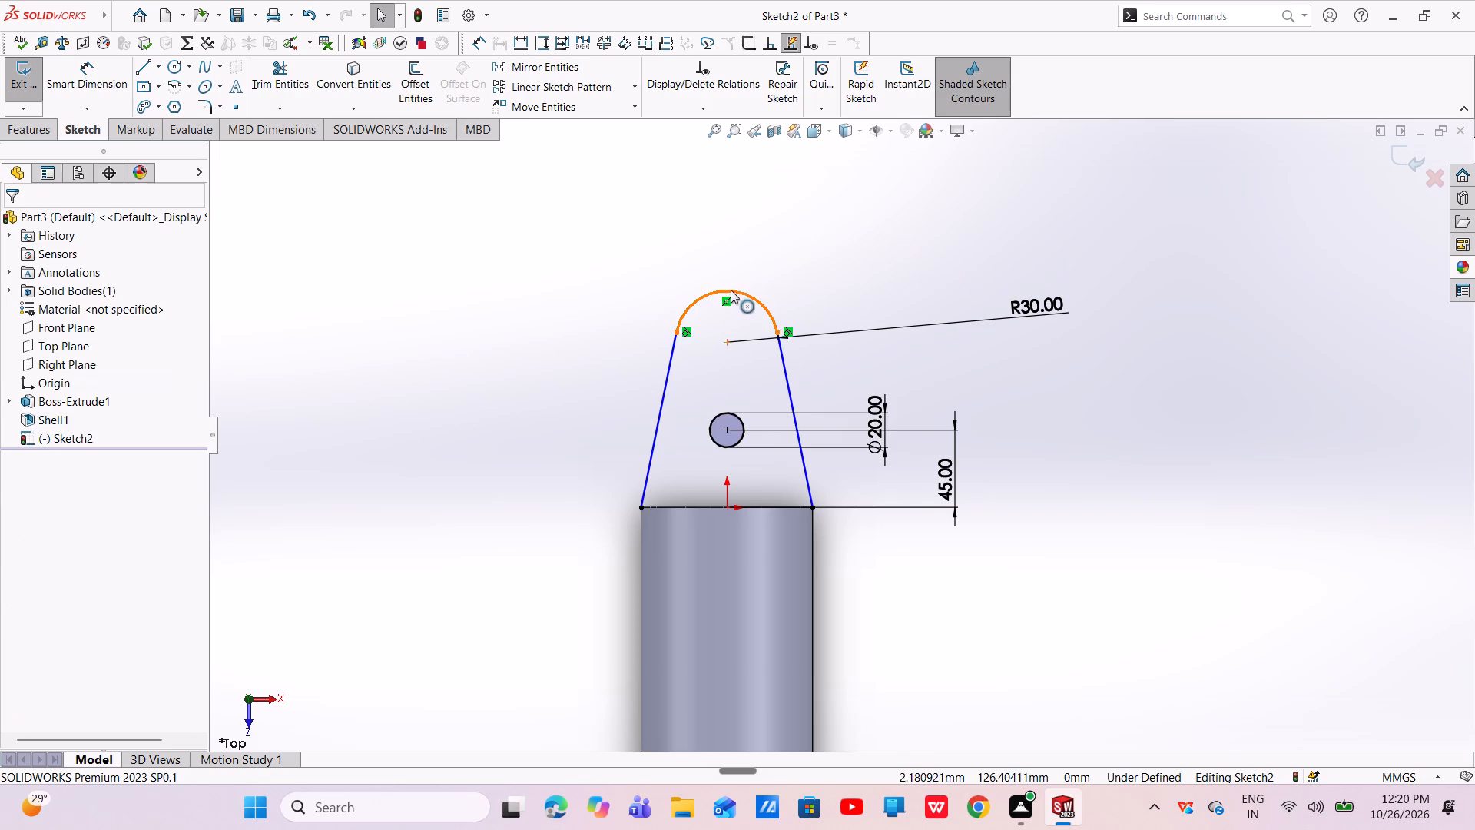
pyautogui.moveTo(731, 290); pyautogui.dragTo(735, 330)
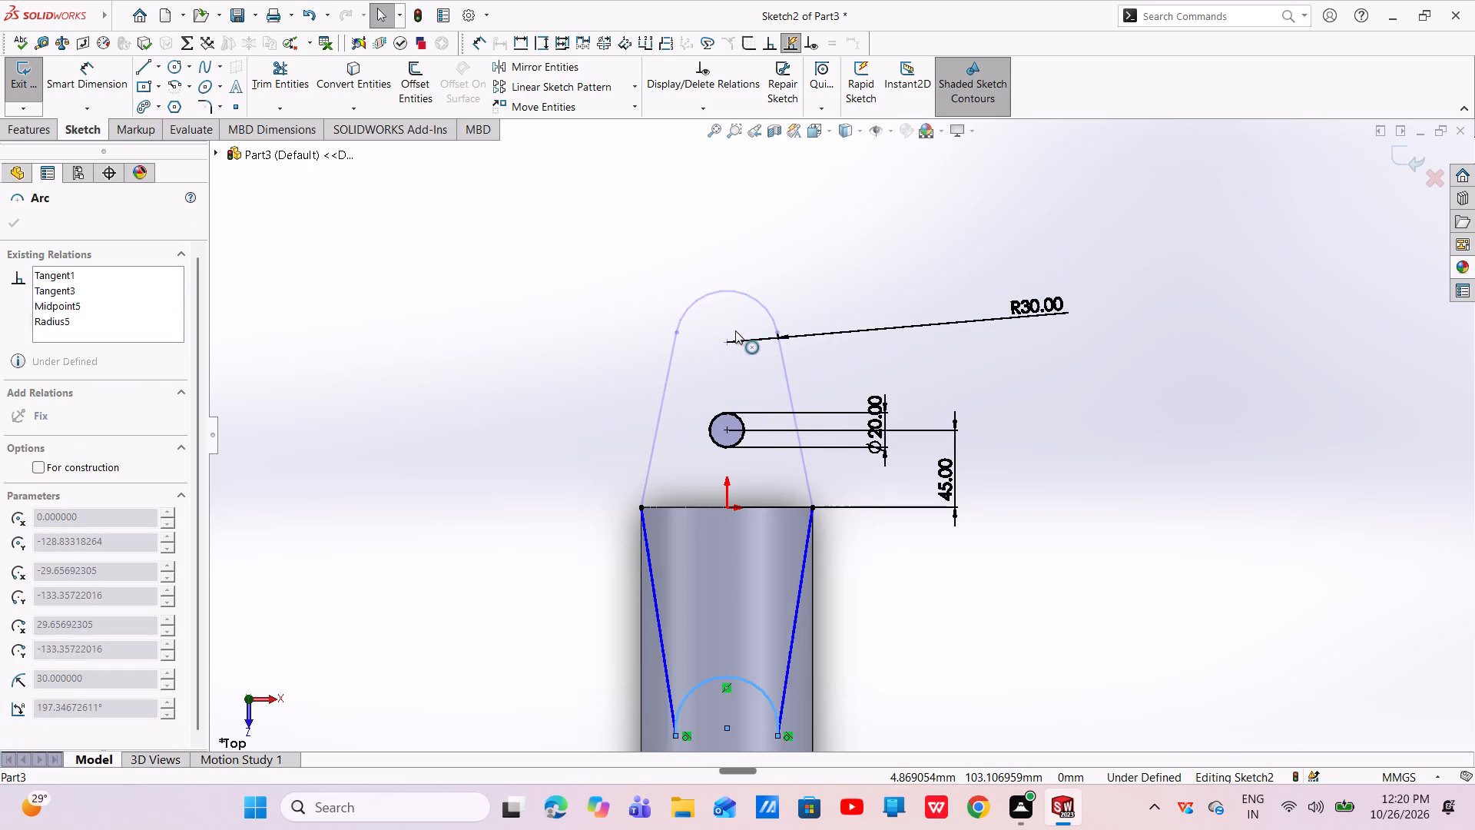
pyautogui.moveTo(735, 330); pyautogui.dragTo(735, 323)
pyautogui.press('Escape')
pyautogui.press('Escape')
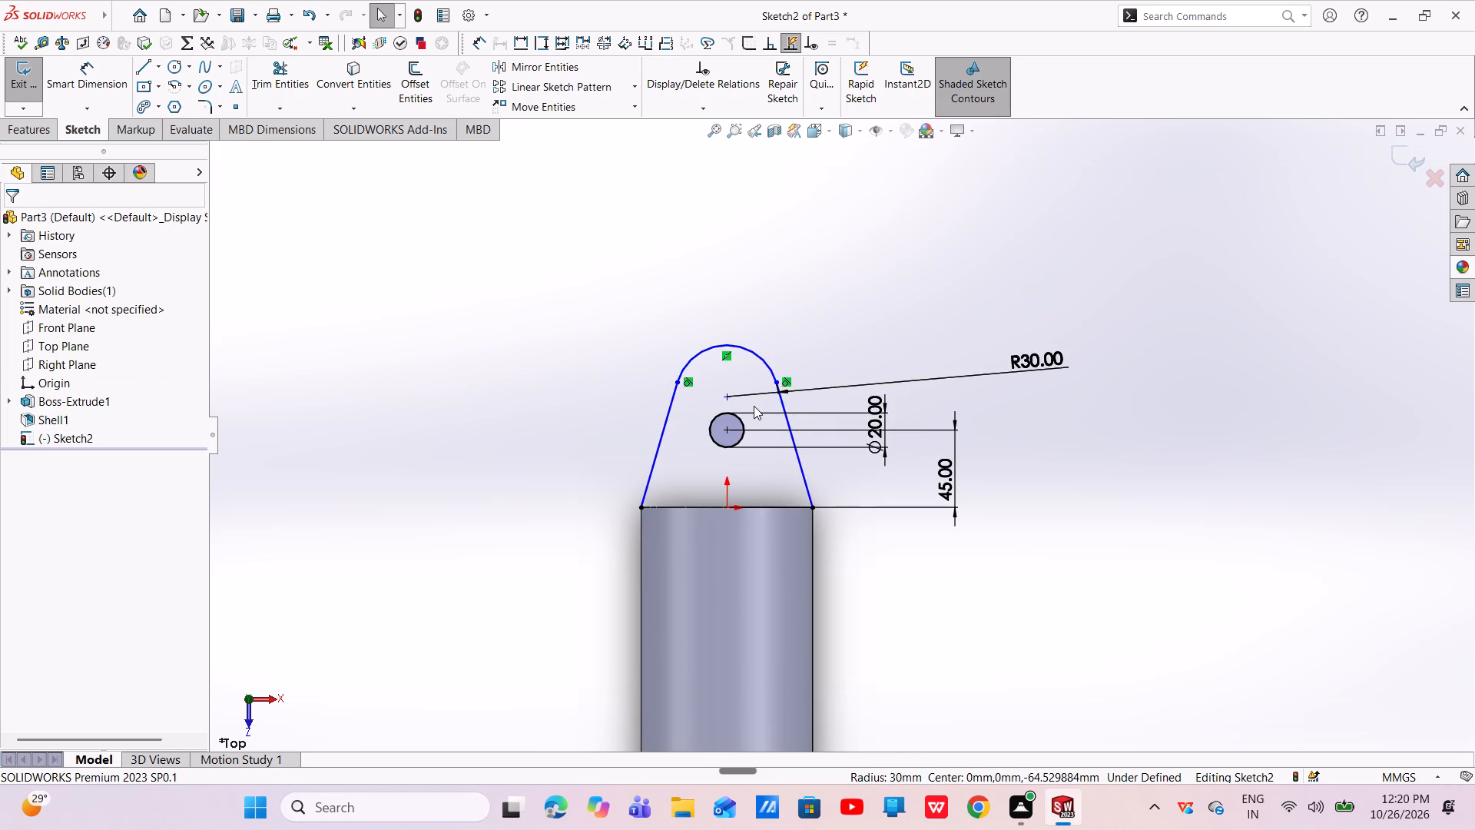
pyautogui.scroll(-2, 754, 406)
pyautogui.press('Escape')
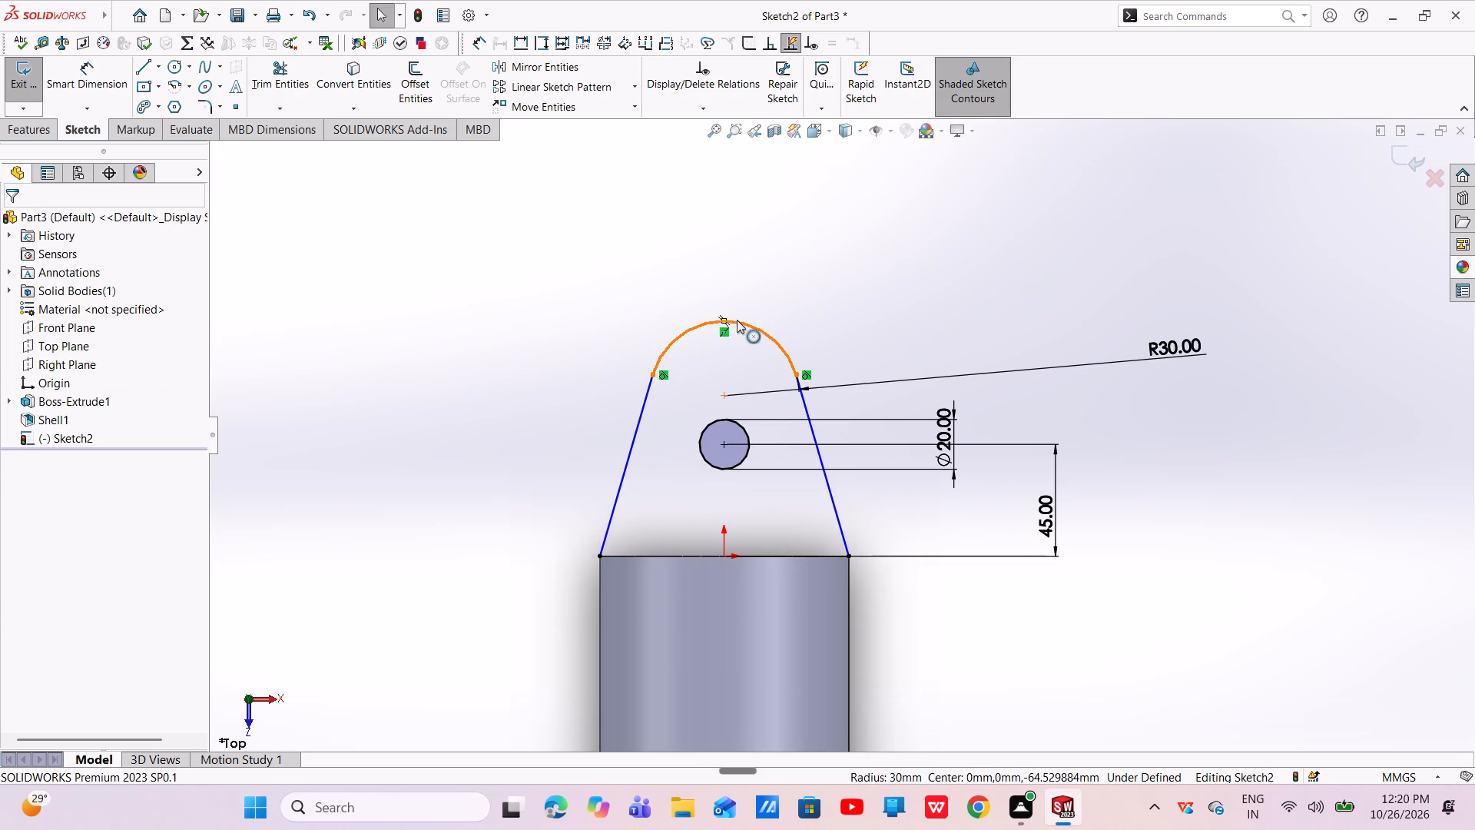
pyautogui.moveTo(737, 320); pyautogui.dragTo(740, 350)
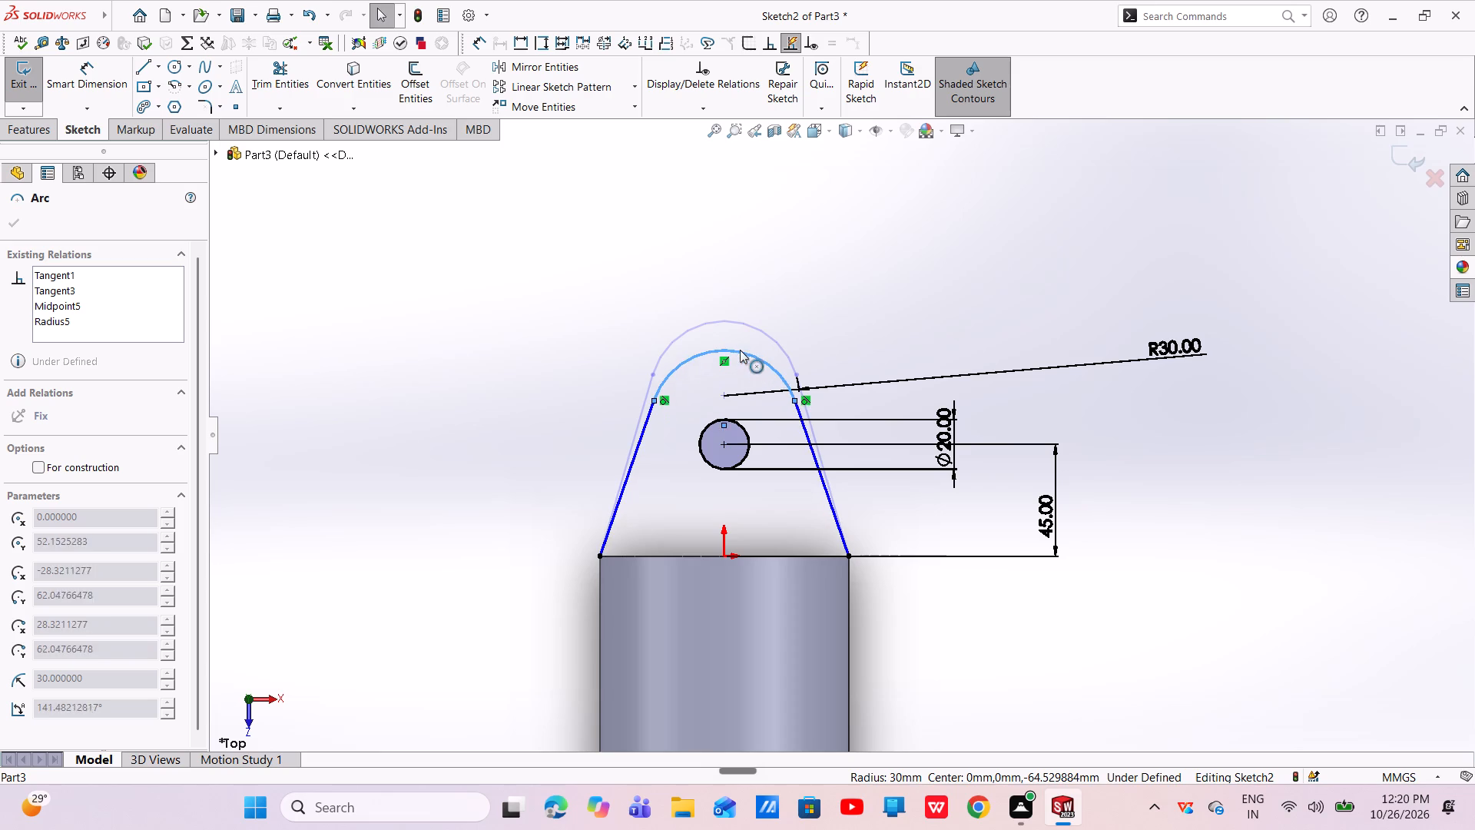
pyautogui.moveTo(740, 350); pyautogui.dragTo(737, 344)
pyautogui.press('Escape')
pyautogui.press('Escape')
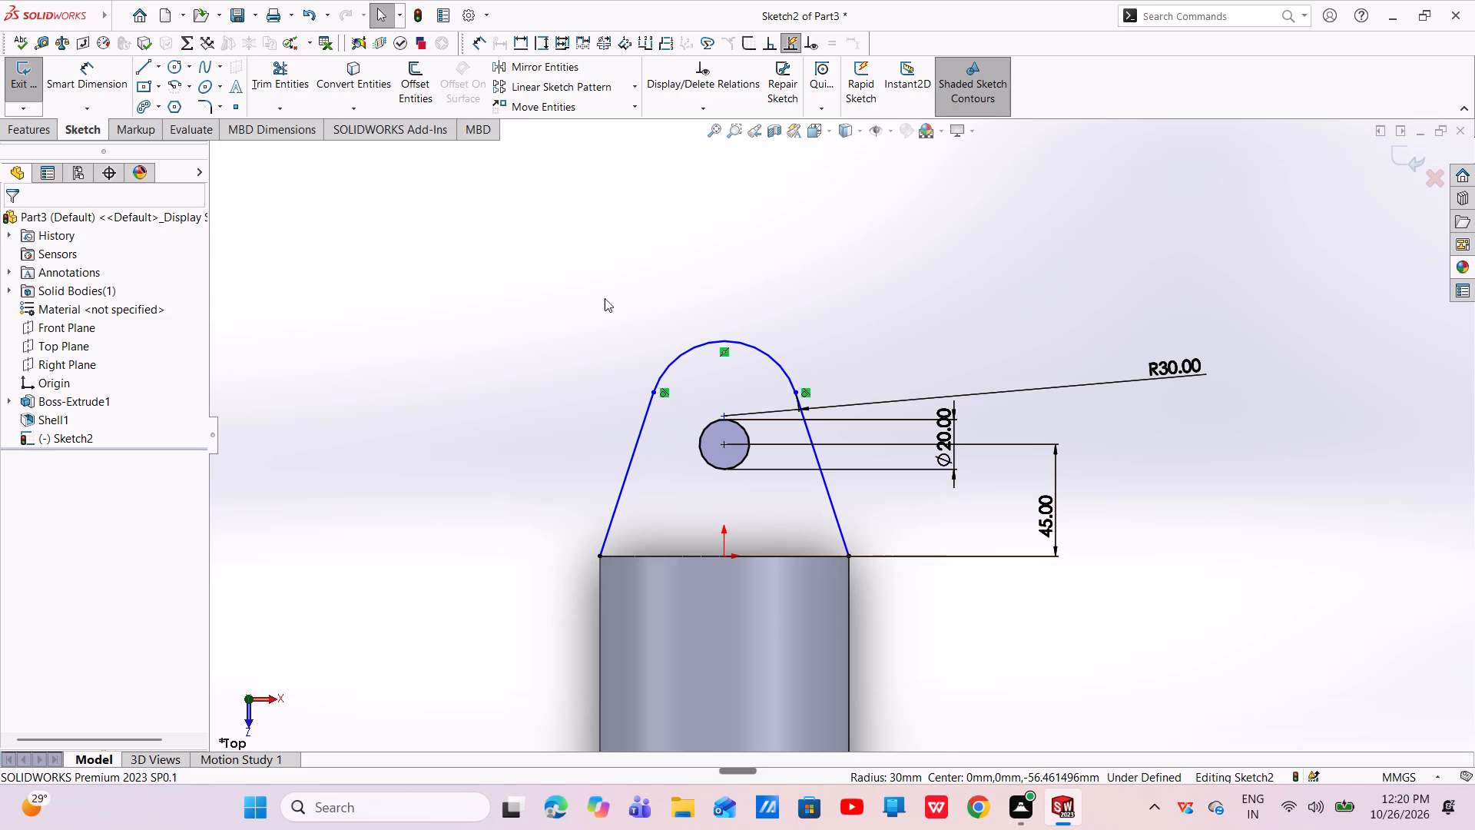
pyautogui.press('Escape')
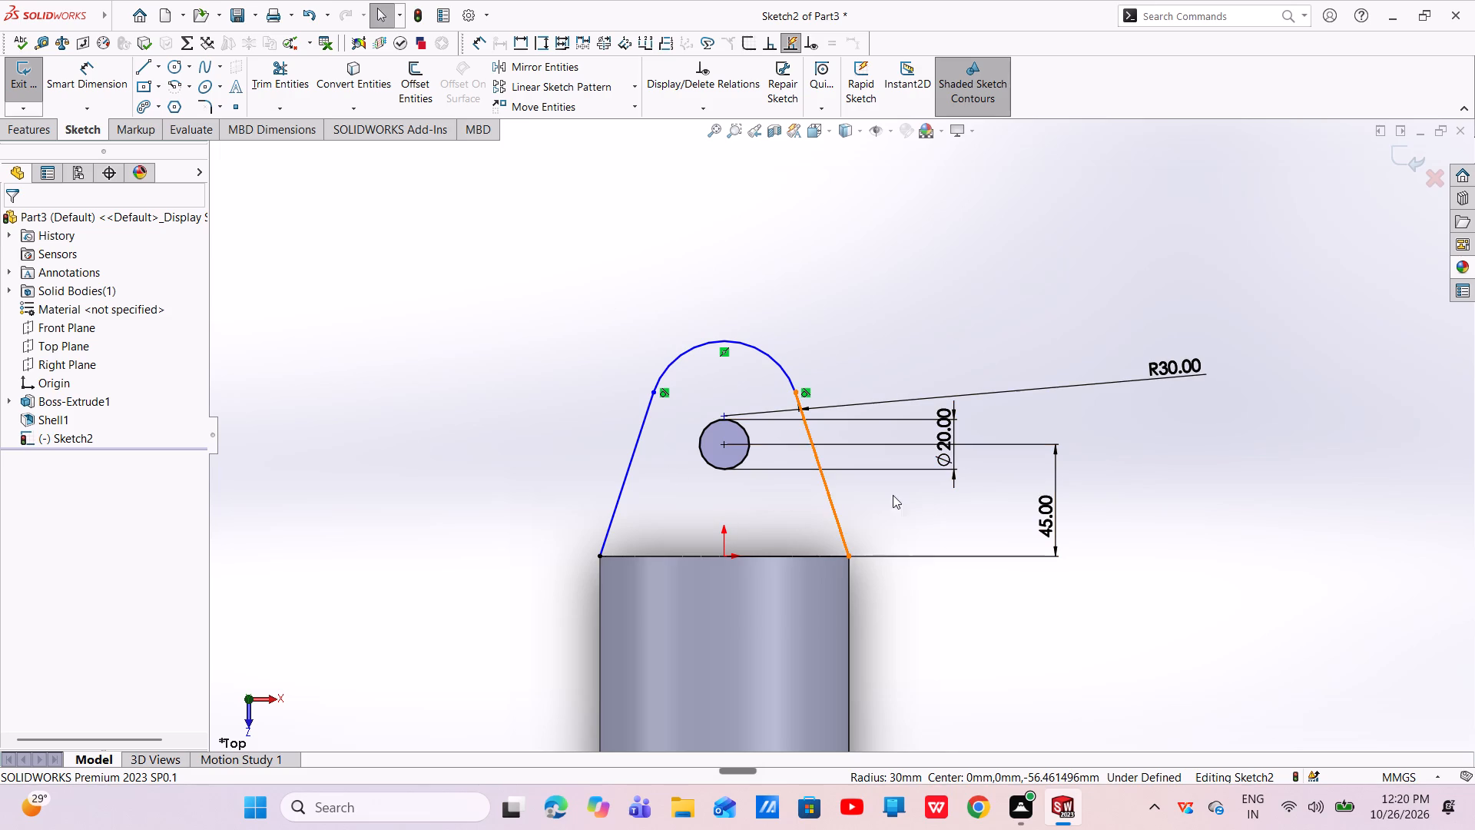
# Replace the small circle's distance dimension with a 45 mm dimension from its centre to the lug's right base endpoint.
pyautogui.click(763, 444)
pyautogui.rightClick(763, 443)
pyautogui.click(827, 581)
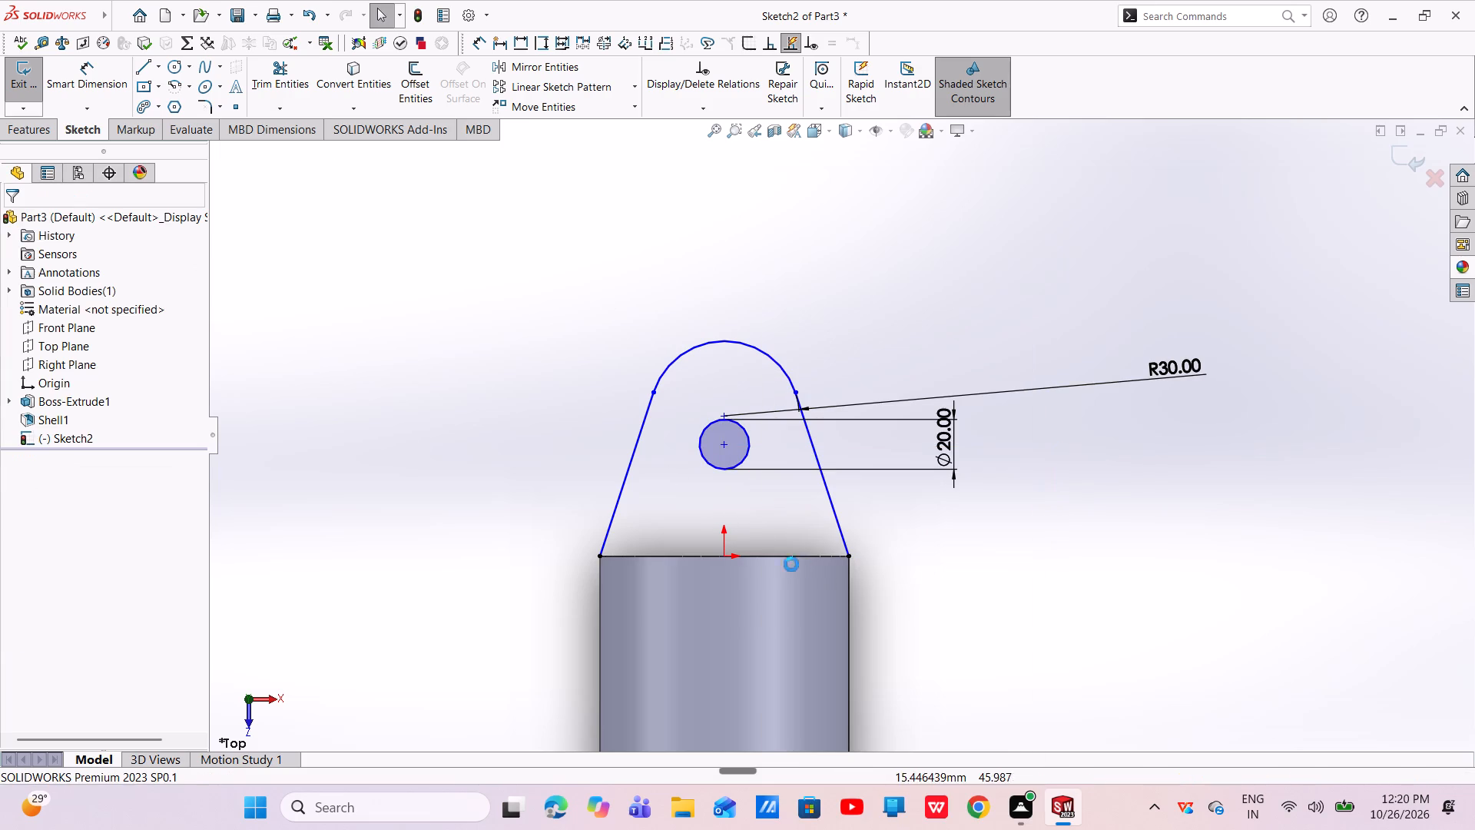
pyautogui.click(104, 87)
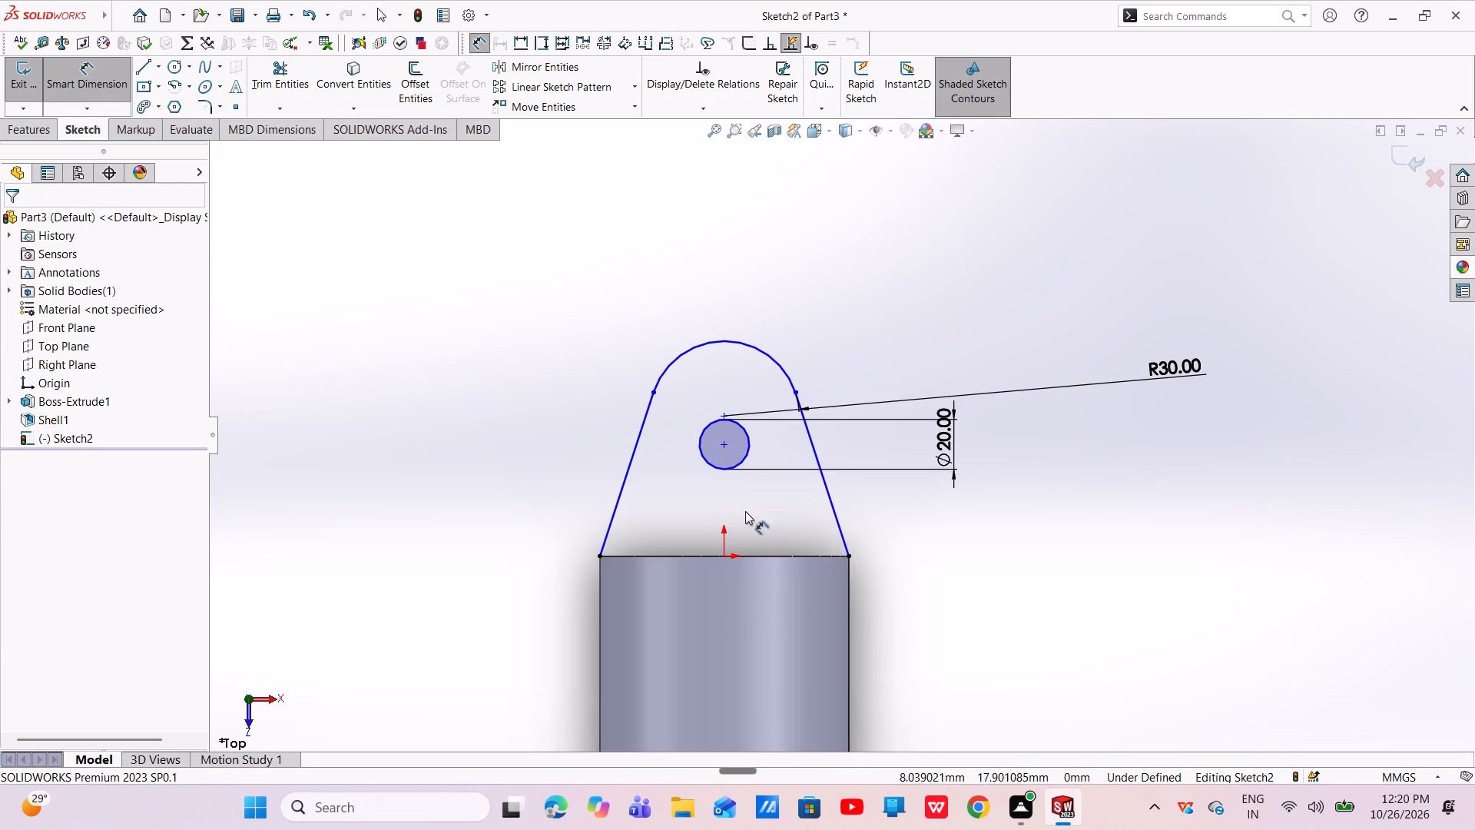
pyautogui.click(721, 444)
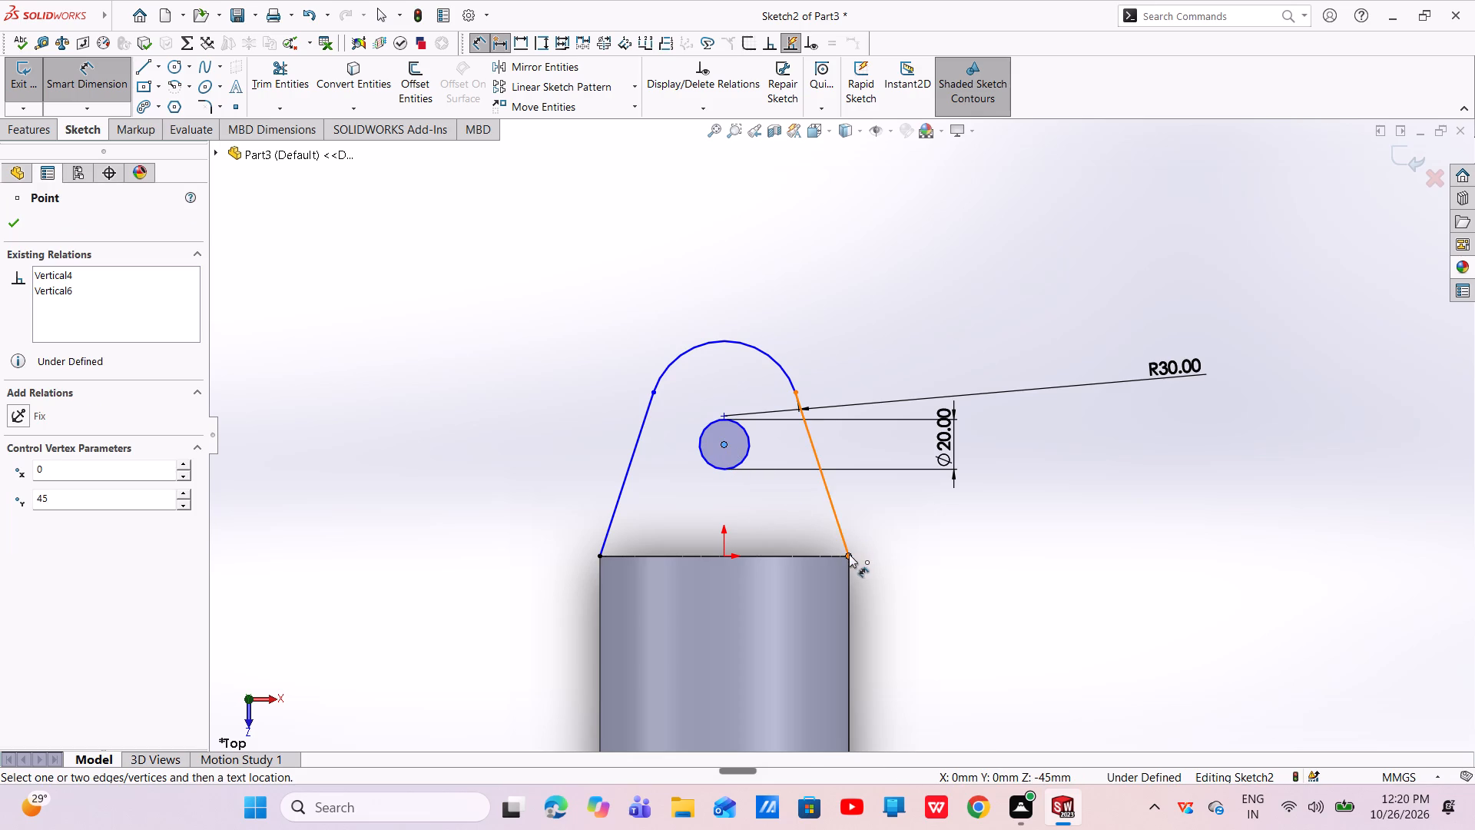
pyautogui.click(849, 554)
pyautogui.click(1138, 544)
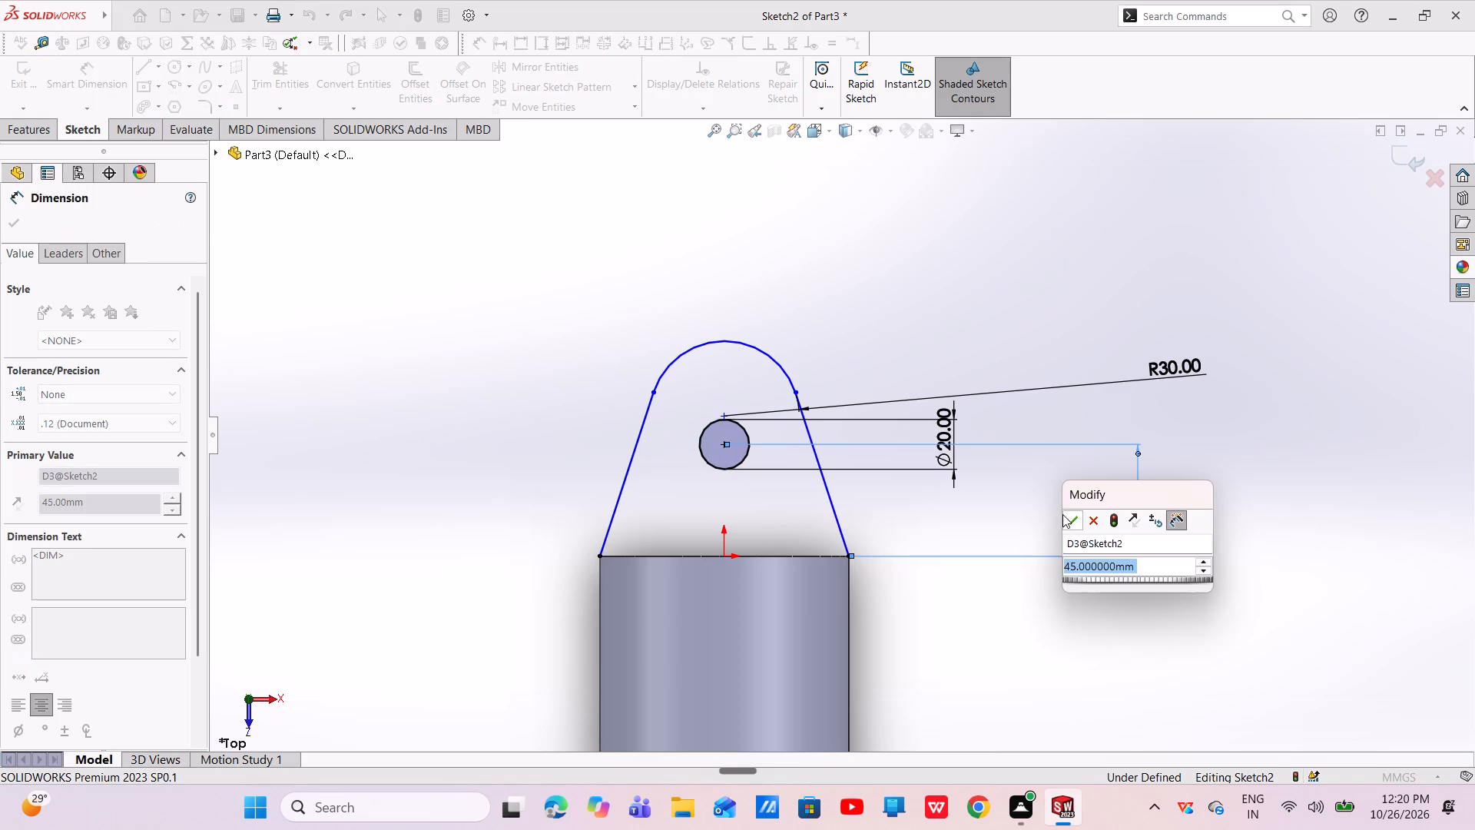
pyautogui.click(1071, 523)
pyautogui.press('Escape')
pyautogui.press('Escape')
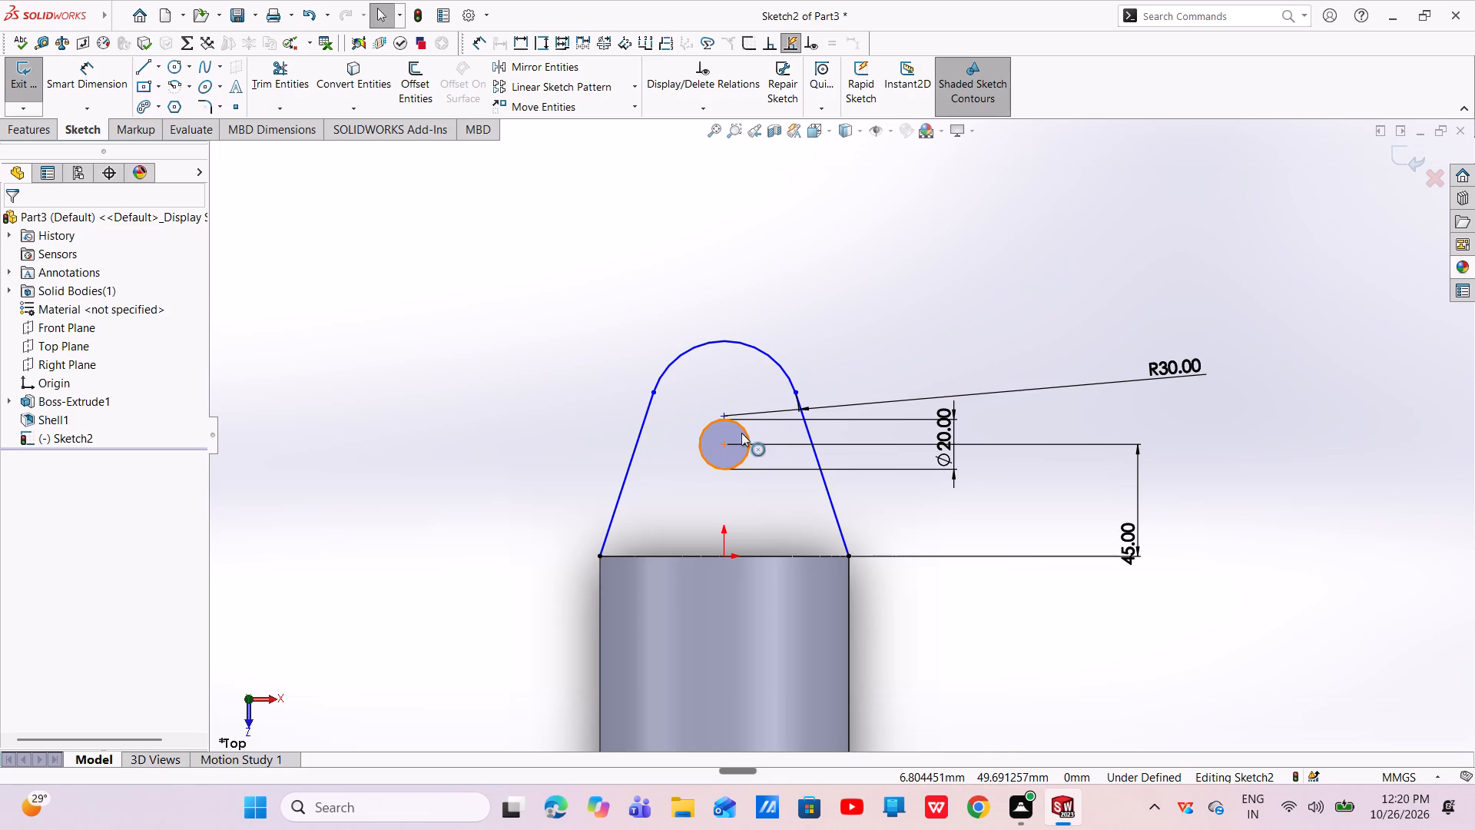
# Apply a tangent relation between the lug's right side line and its top arc.
pyautogui.click(822, 473)
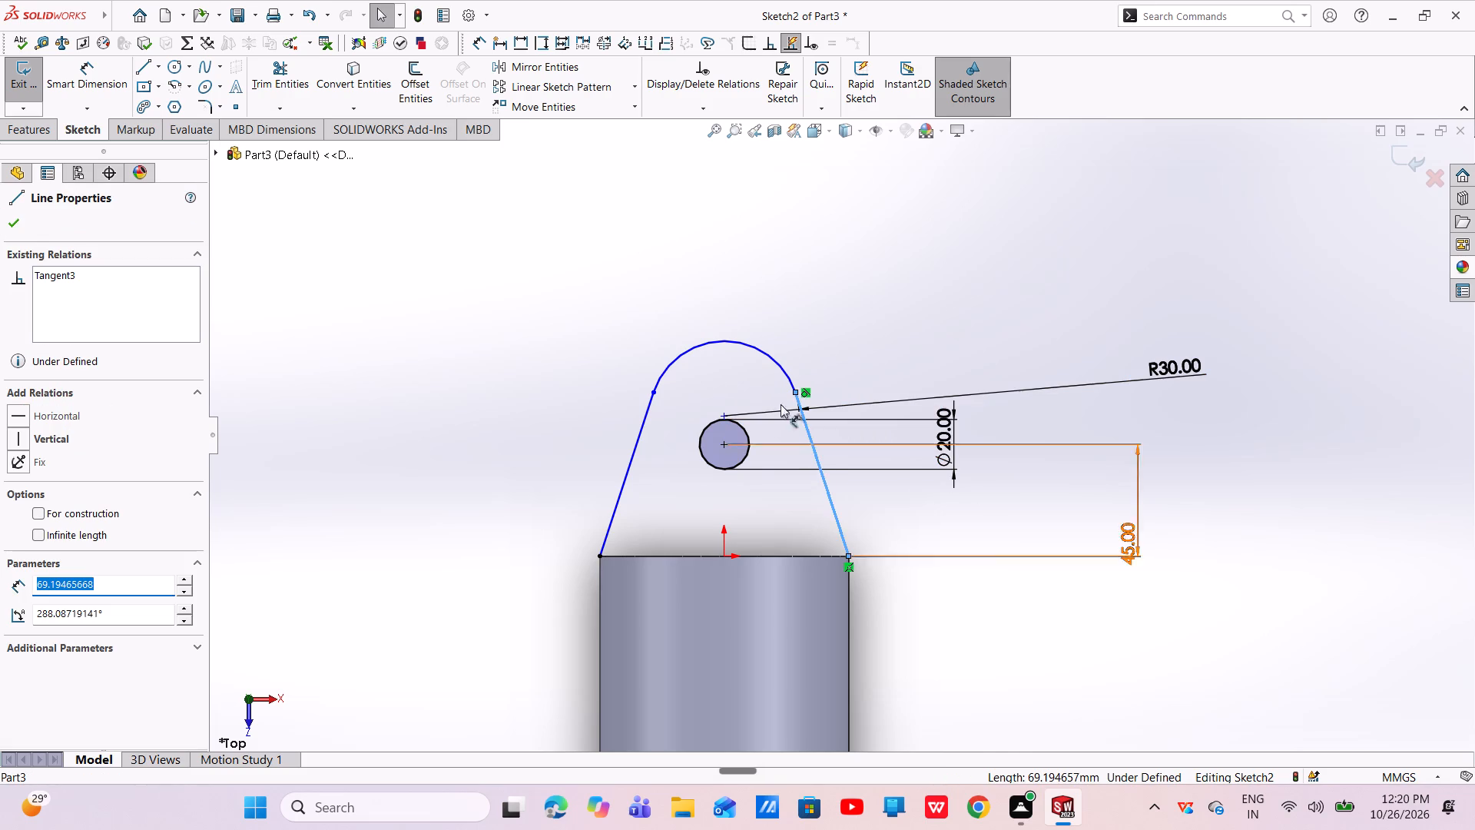
pyautogui.keyDown('ctrl'); pyautogui.click(767, 355); pyautogui.keyUp('ctrl')
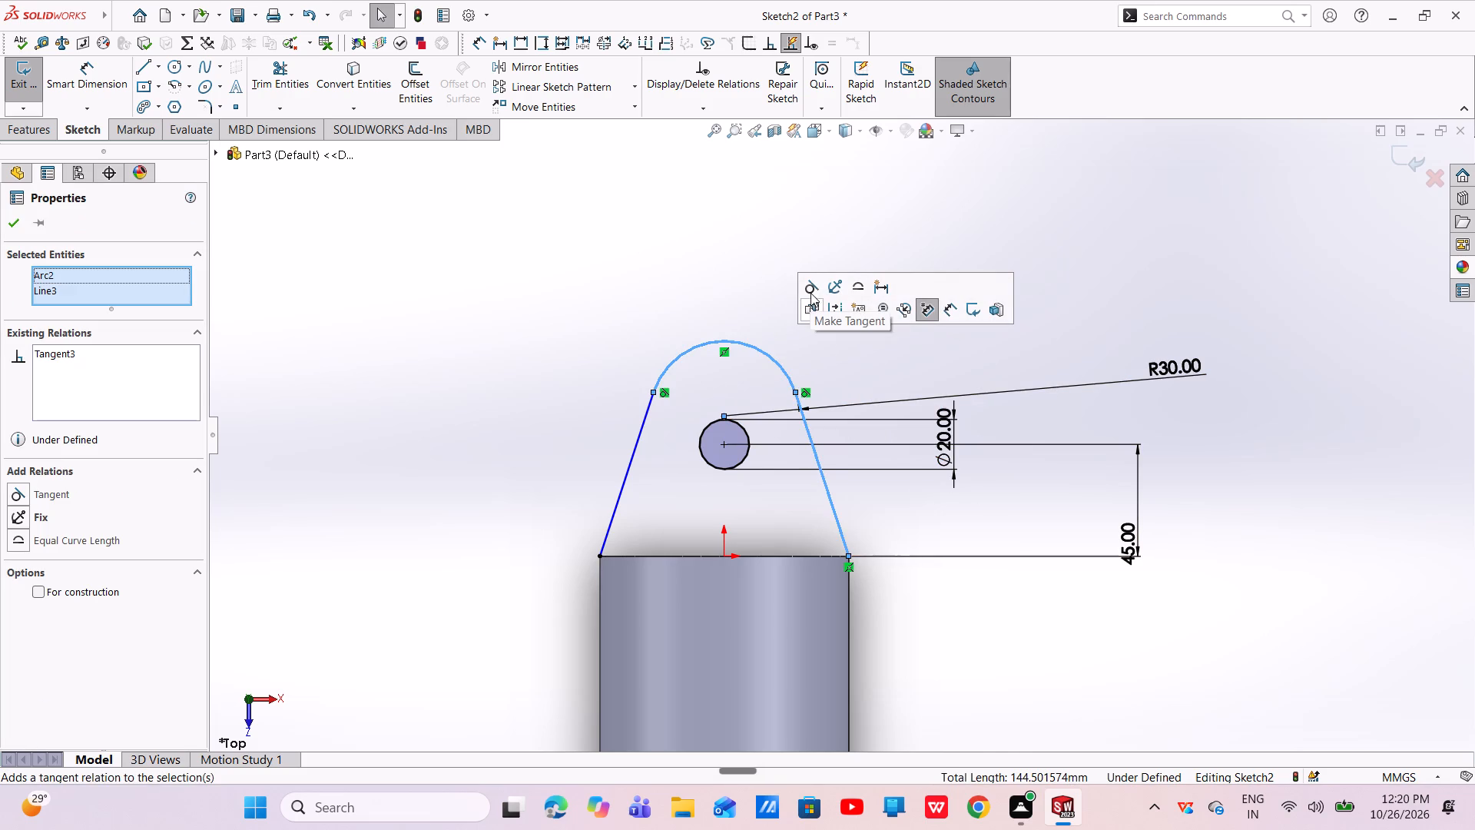
pyautogui.click(809, 290)
pyautogui.press('Escape')
pyautogui.press('Escape')
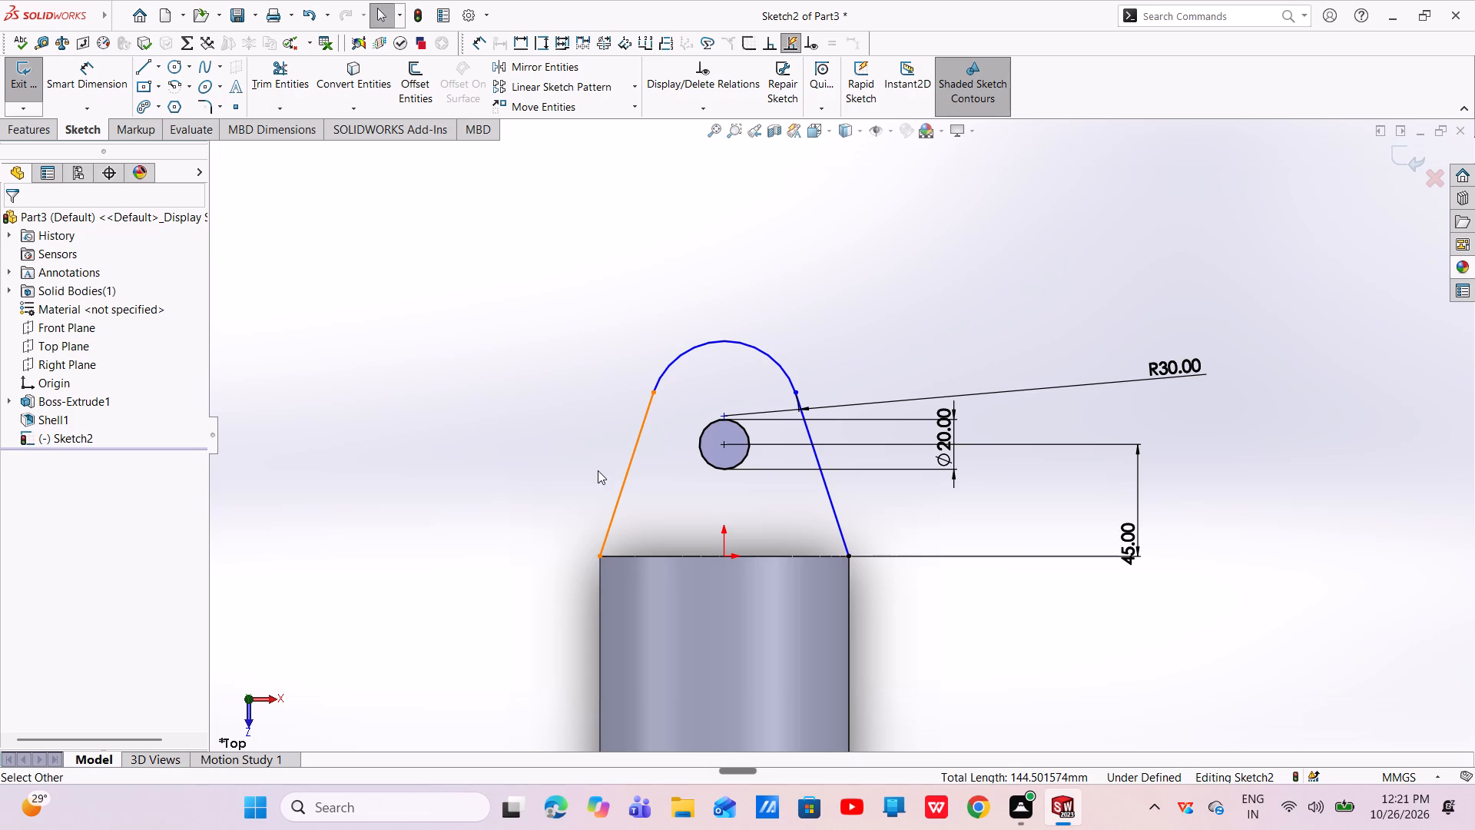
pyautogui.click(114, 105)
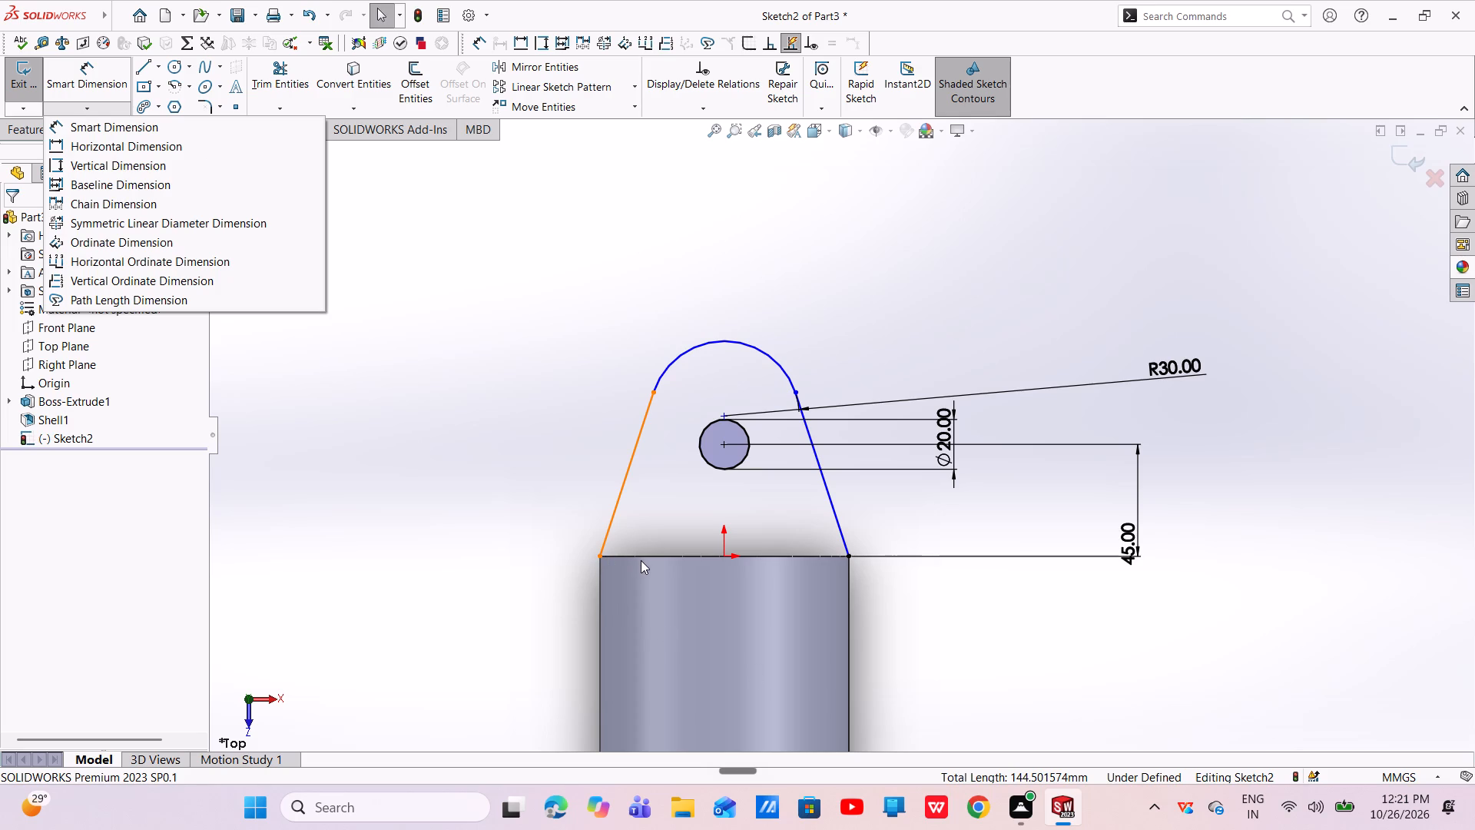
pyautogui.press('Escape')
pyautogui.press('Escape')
# Delete the coincident relation holding the lug's left base endpoint to the cylinder's corner.
pyautogui.scroll(-5, 610, 558)
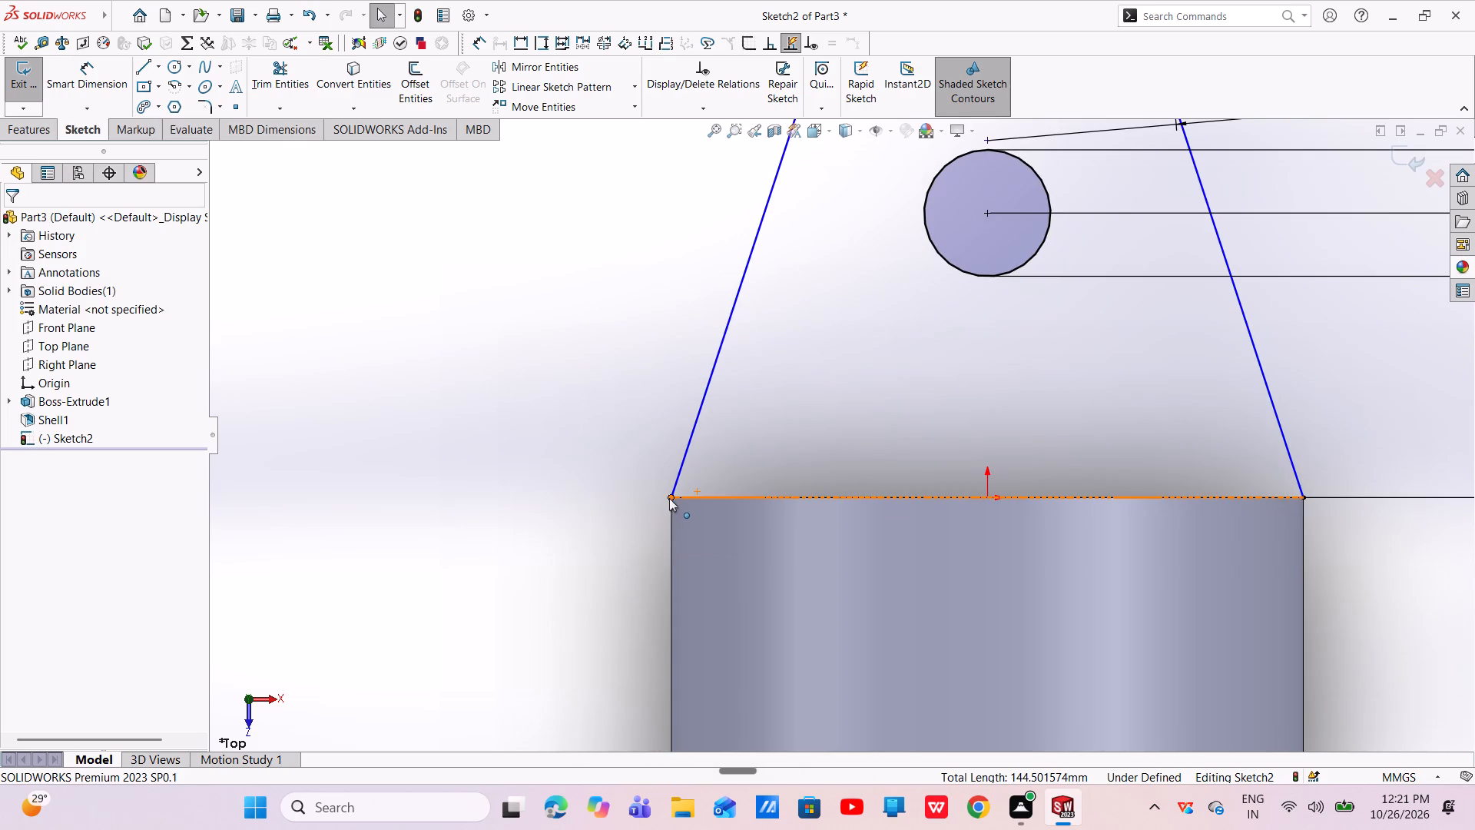
pyautogui.press('Escape')
pyautogui.click(671, 499)
pyautogui.rightClick(669, 500)
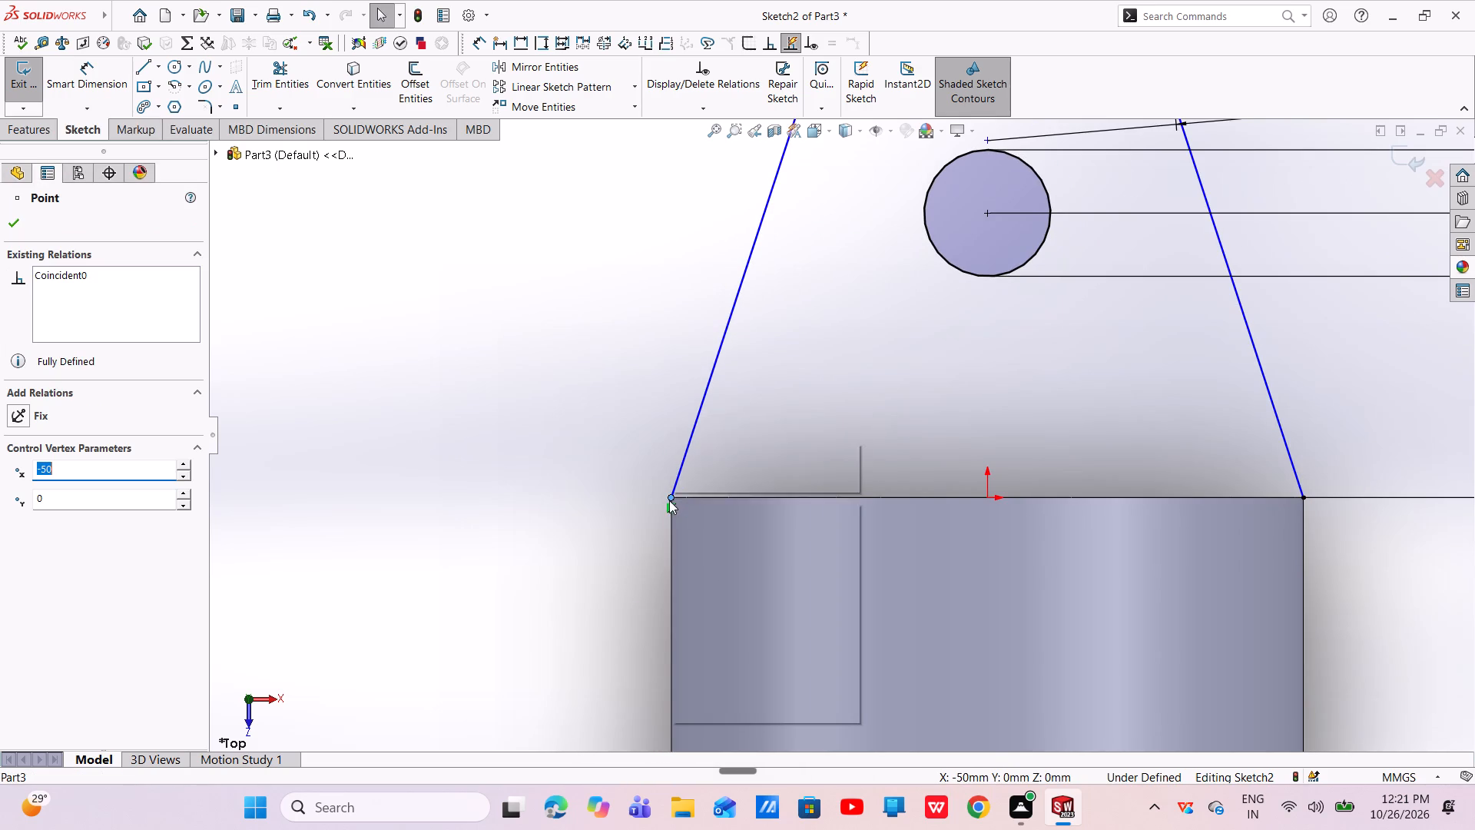
pyautogui.click(632, 529)
pyautogui.click(671, 499)
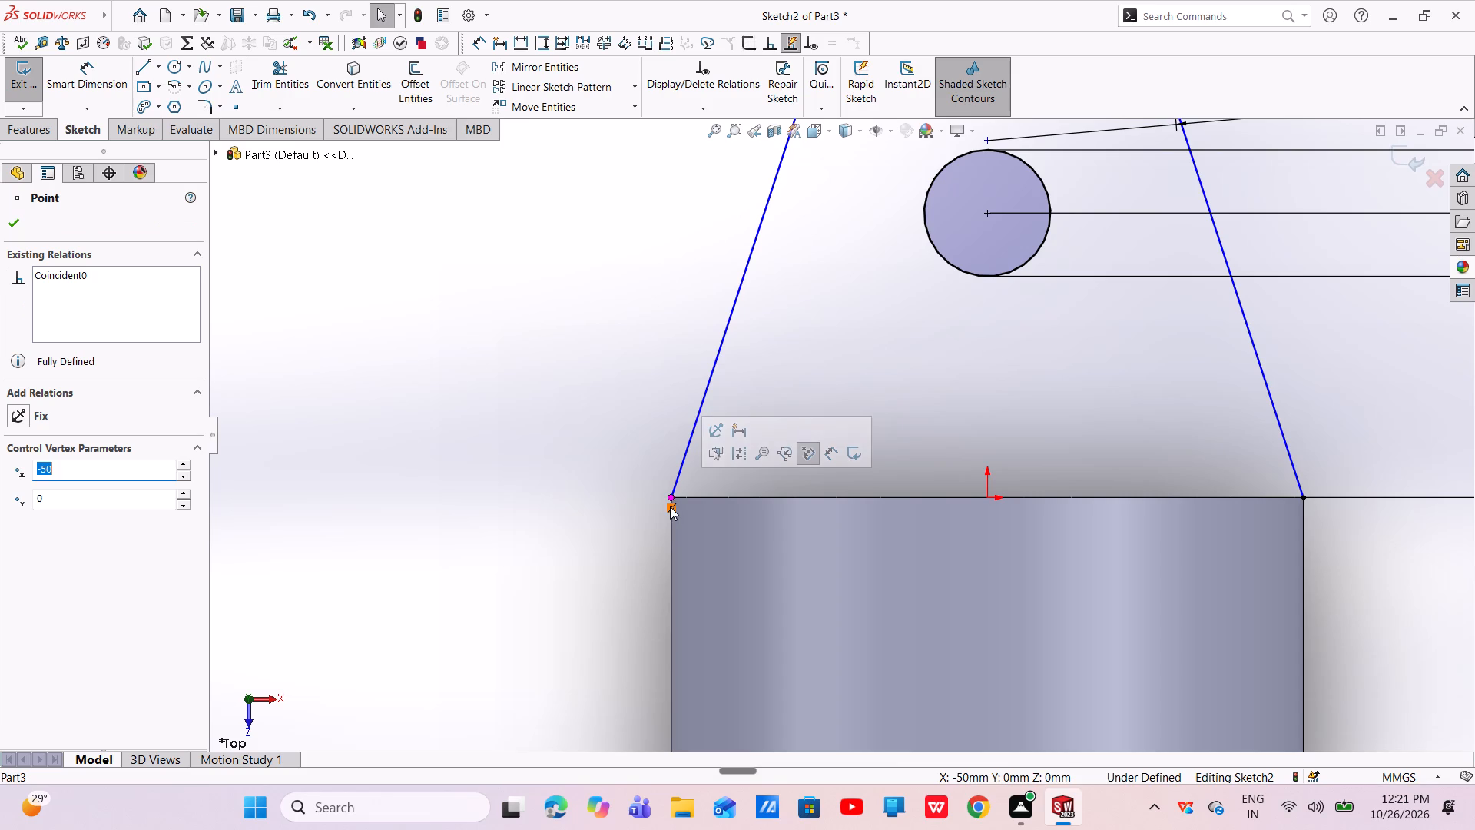
pyautogui.click(670, 508)
pyautogui.rightClick(670, 509)
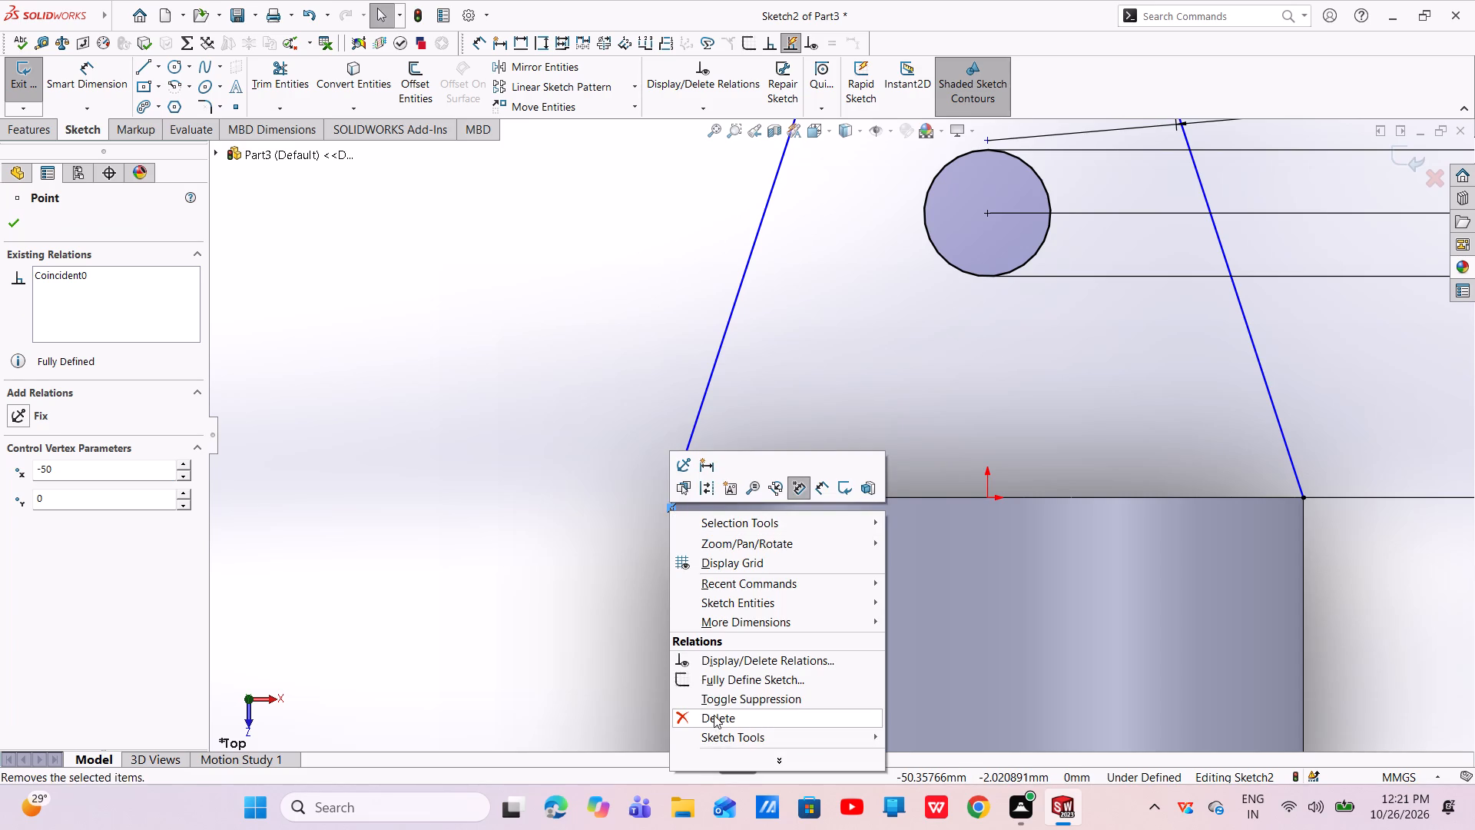
pyautogui.click(714, 715)
pyautogui.press('Escape')
# Move the lug's left base endpoint inward to about 46 mm from the origin and delete its coincident relation with the cylinder's edge.
pyautogui.moveTo(671, 496); pyautogui.dragTo(685, 499)
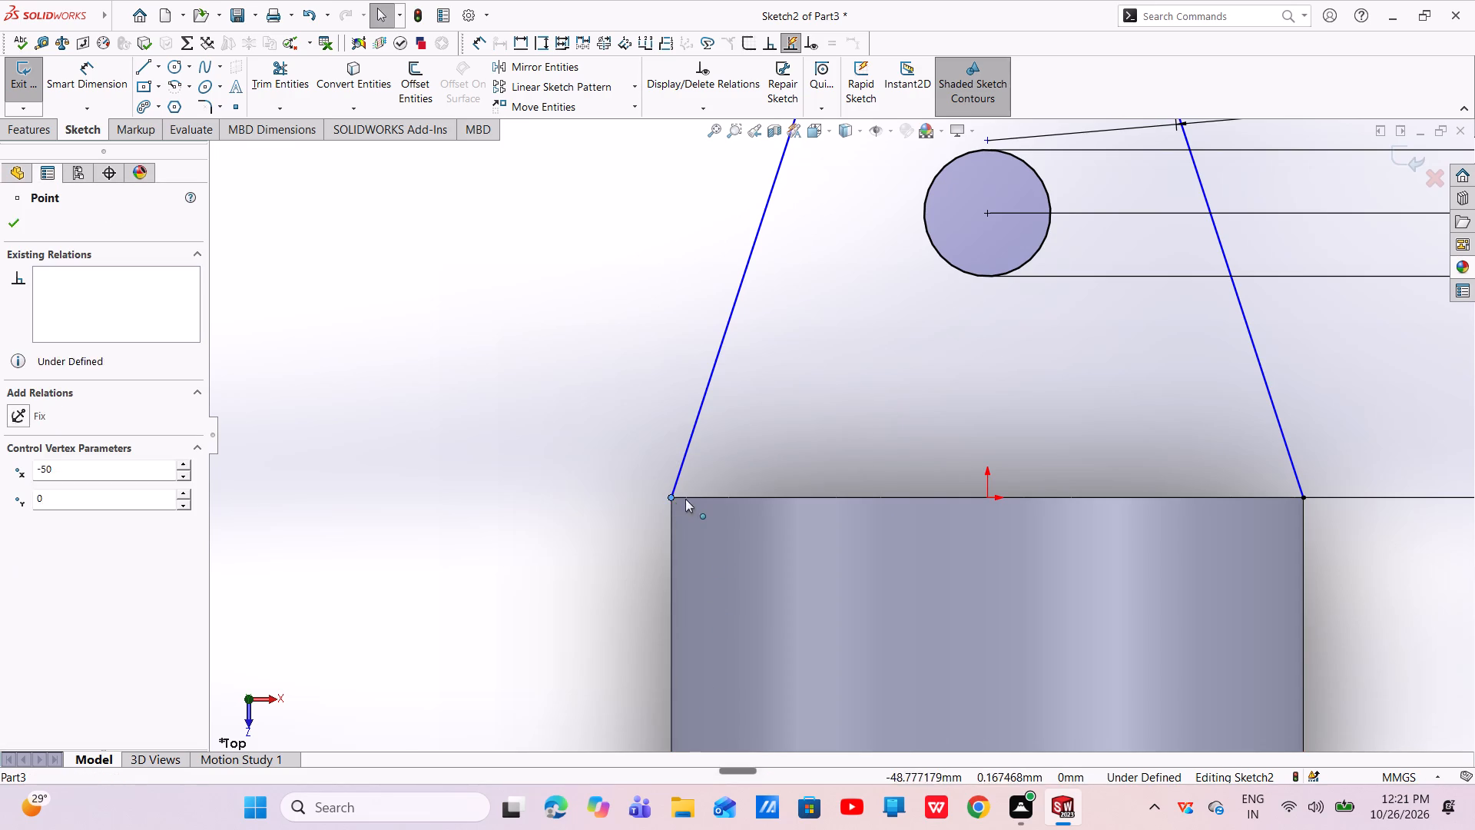
pyautogui.moveTo(685, 499); pyautogui.dragTo(695, 500)
pyautogui.press('Escape')
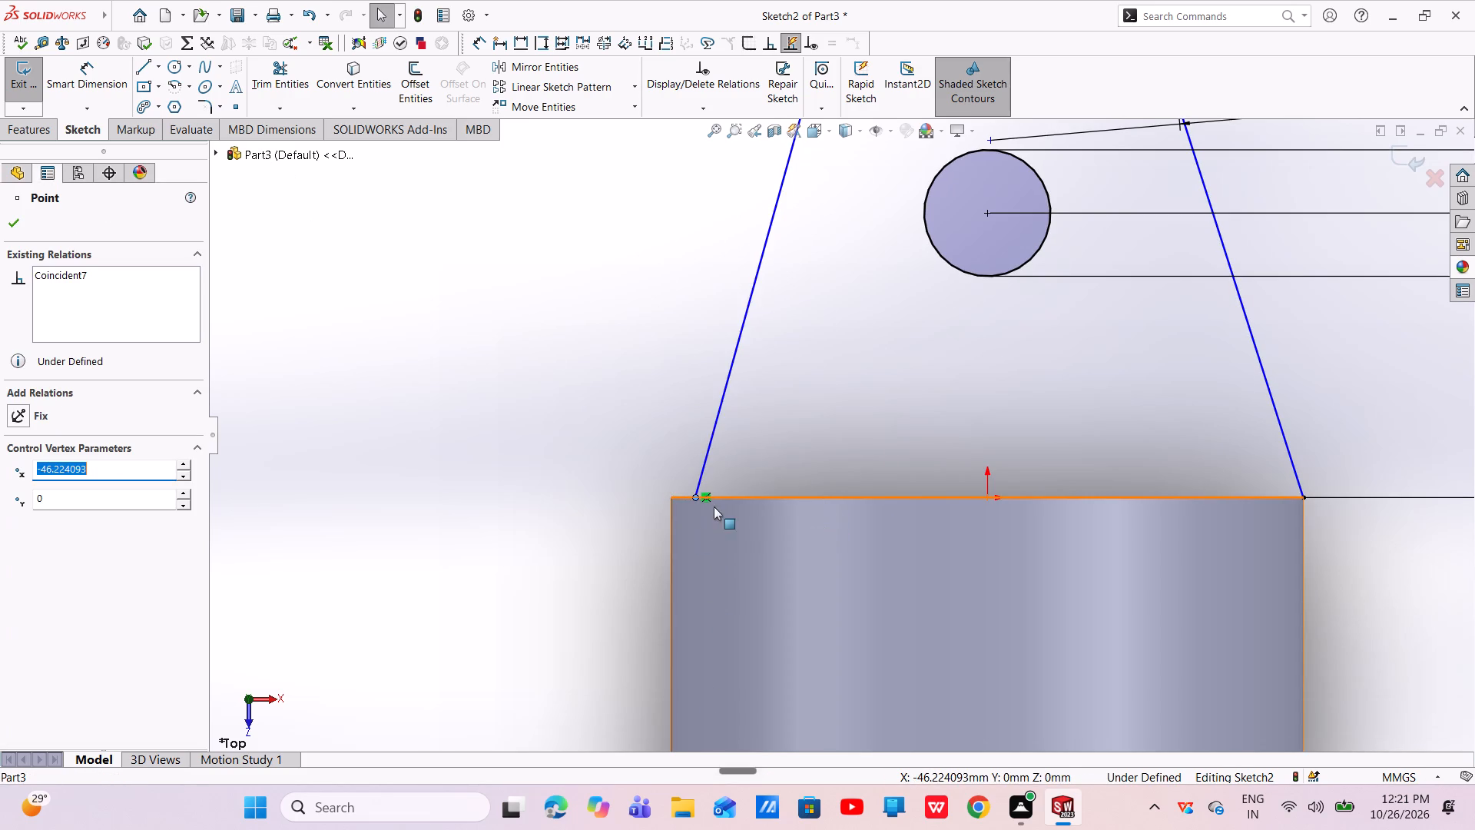
pyautogui.click(708, 496)
pyautogui.rightClick(708, 497)
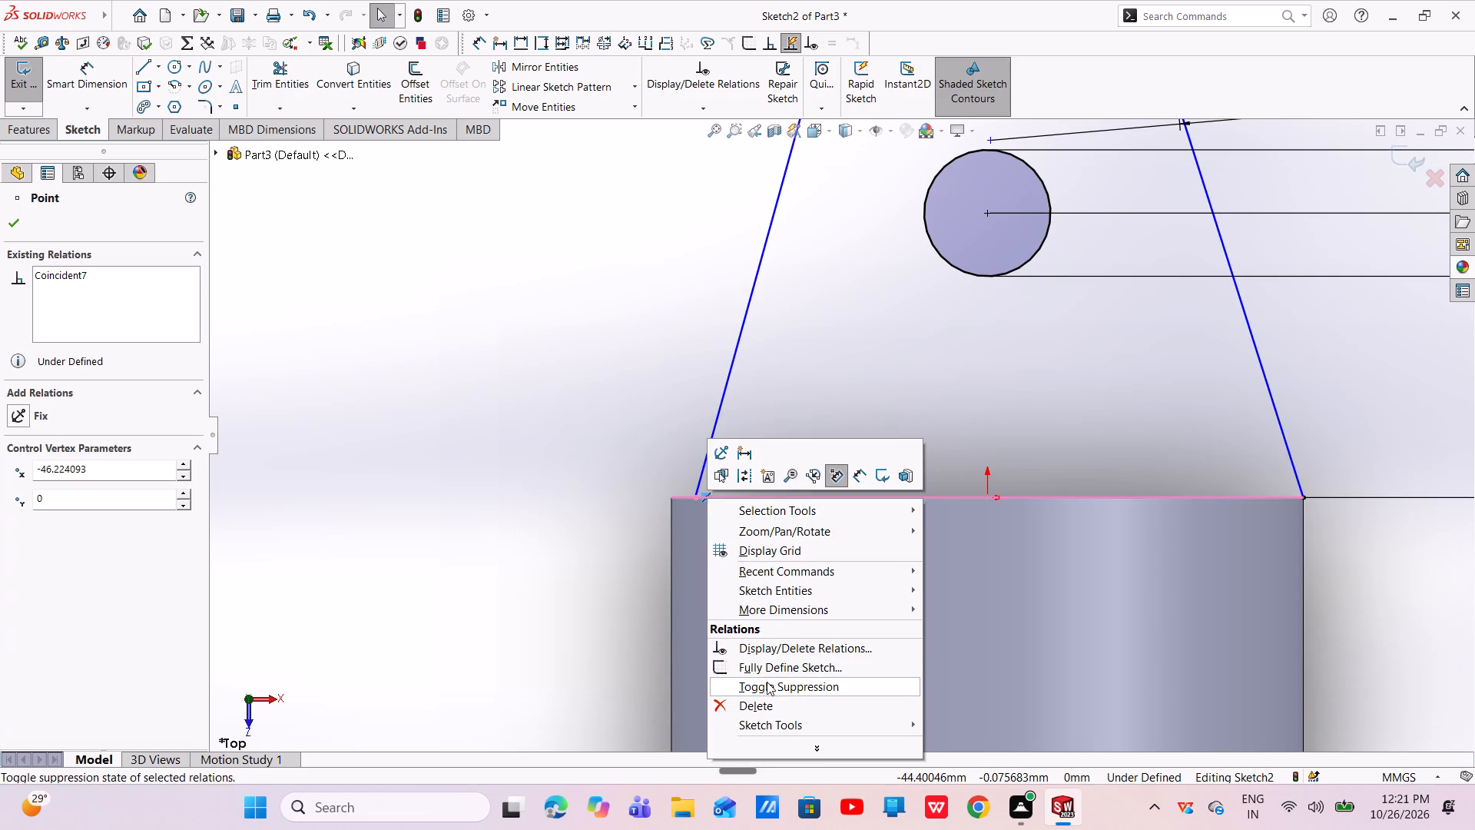
pyautogui.click(771, 700)
# Dimension the distance between the lug's left base endpoint and the origin as 45 mm.
pyautogui.click(97, 81)
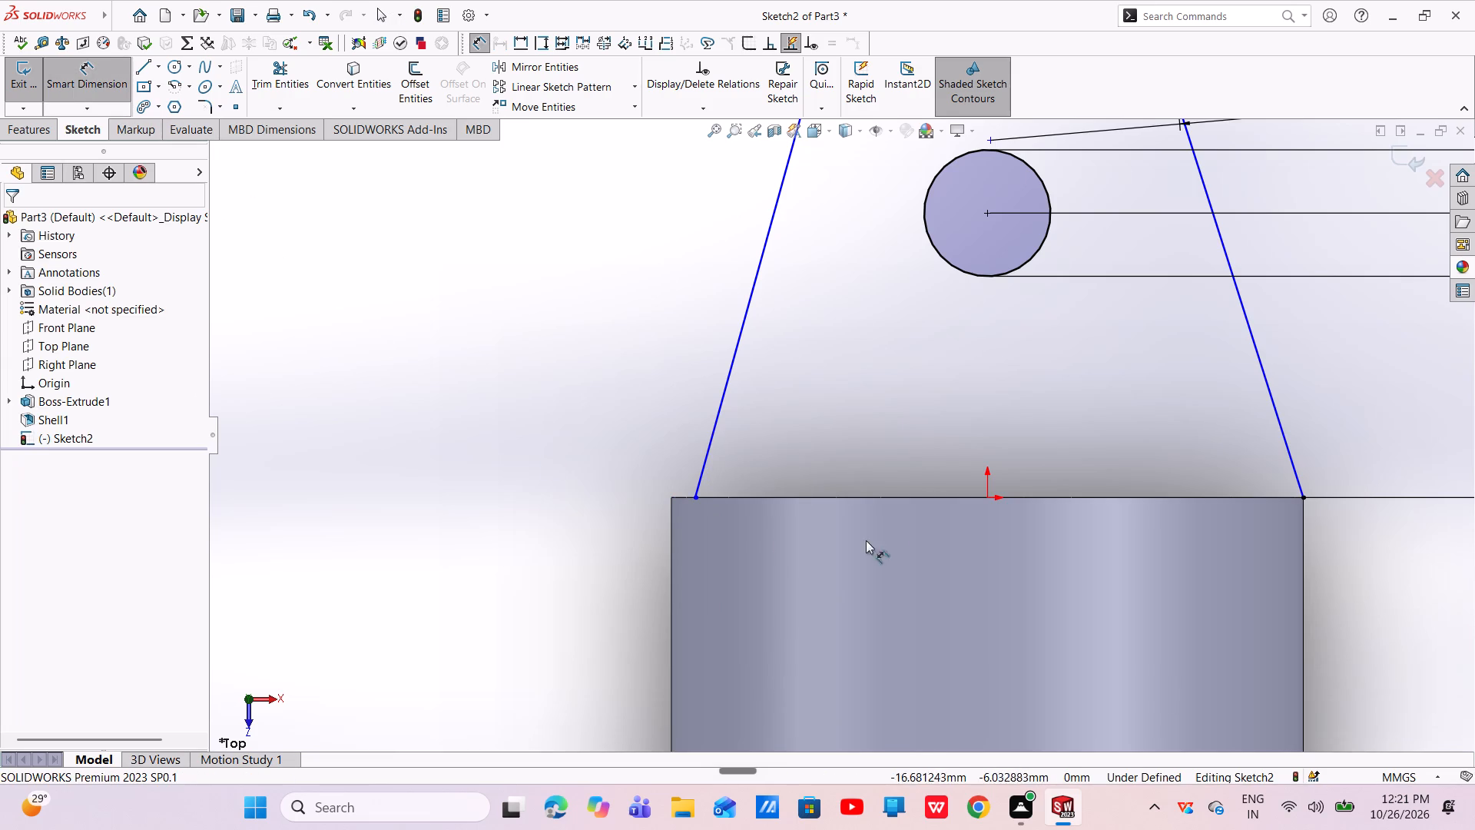
pyautogui.click(698, 497)
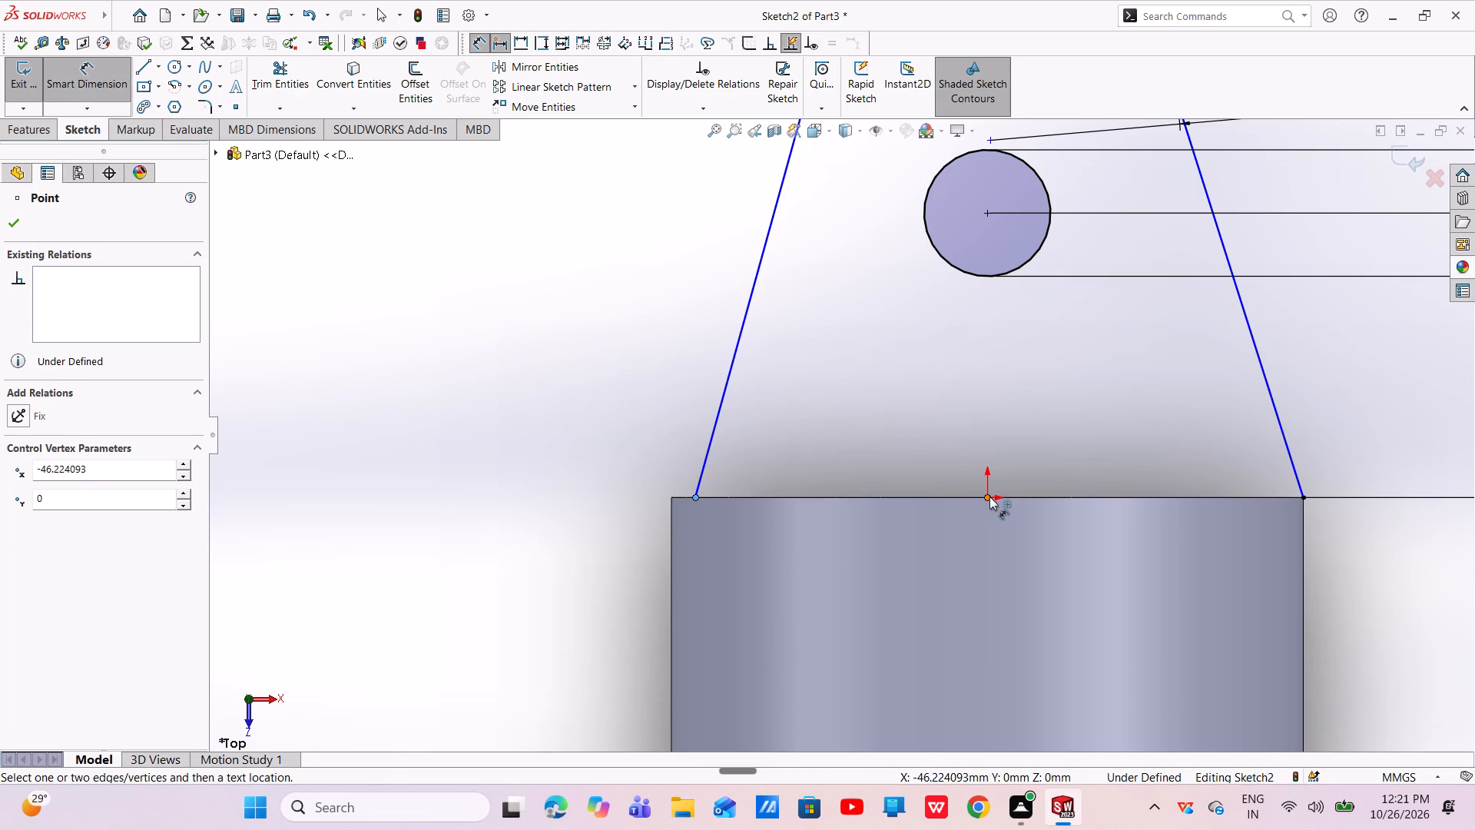
pyautogui.click(989, 496)
pyautogui.click(868, 598)
pyautogui.press('BackSpace')
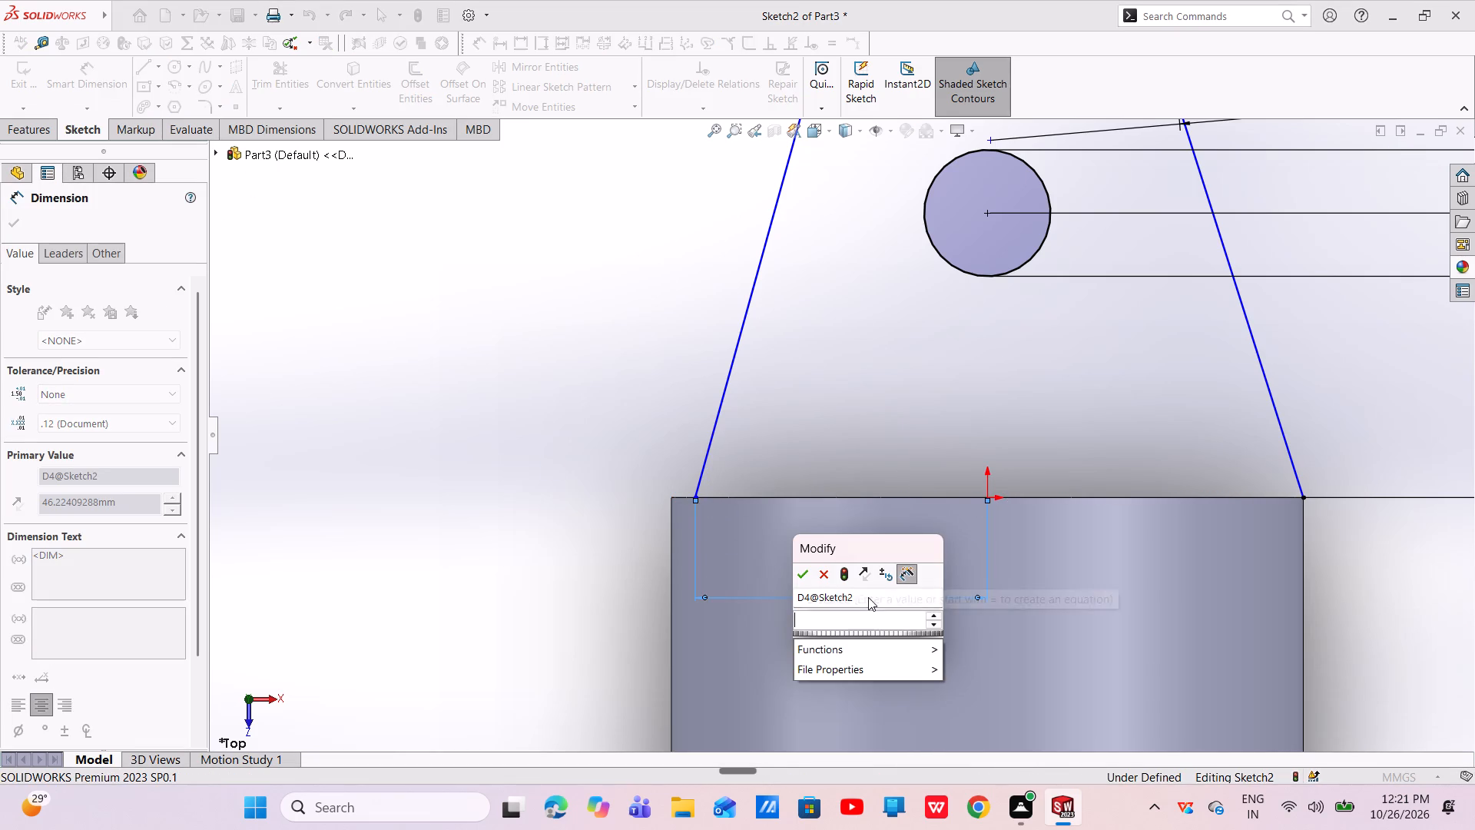
pyautogui.write('45')
pyautogui.press('Return')
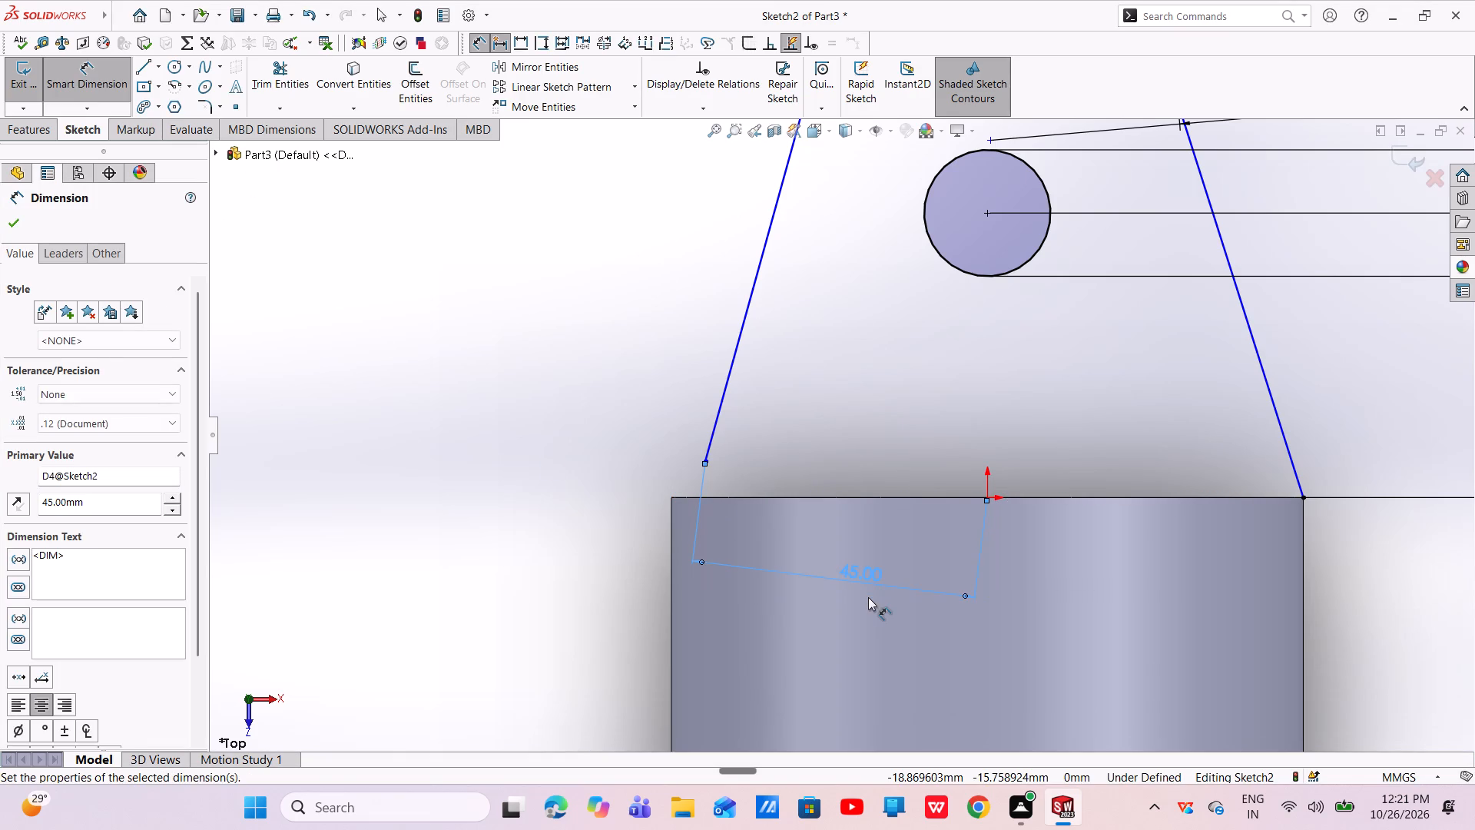
pyautogui.press('Escape')
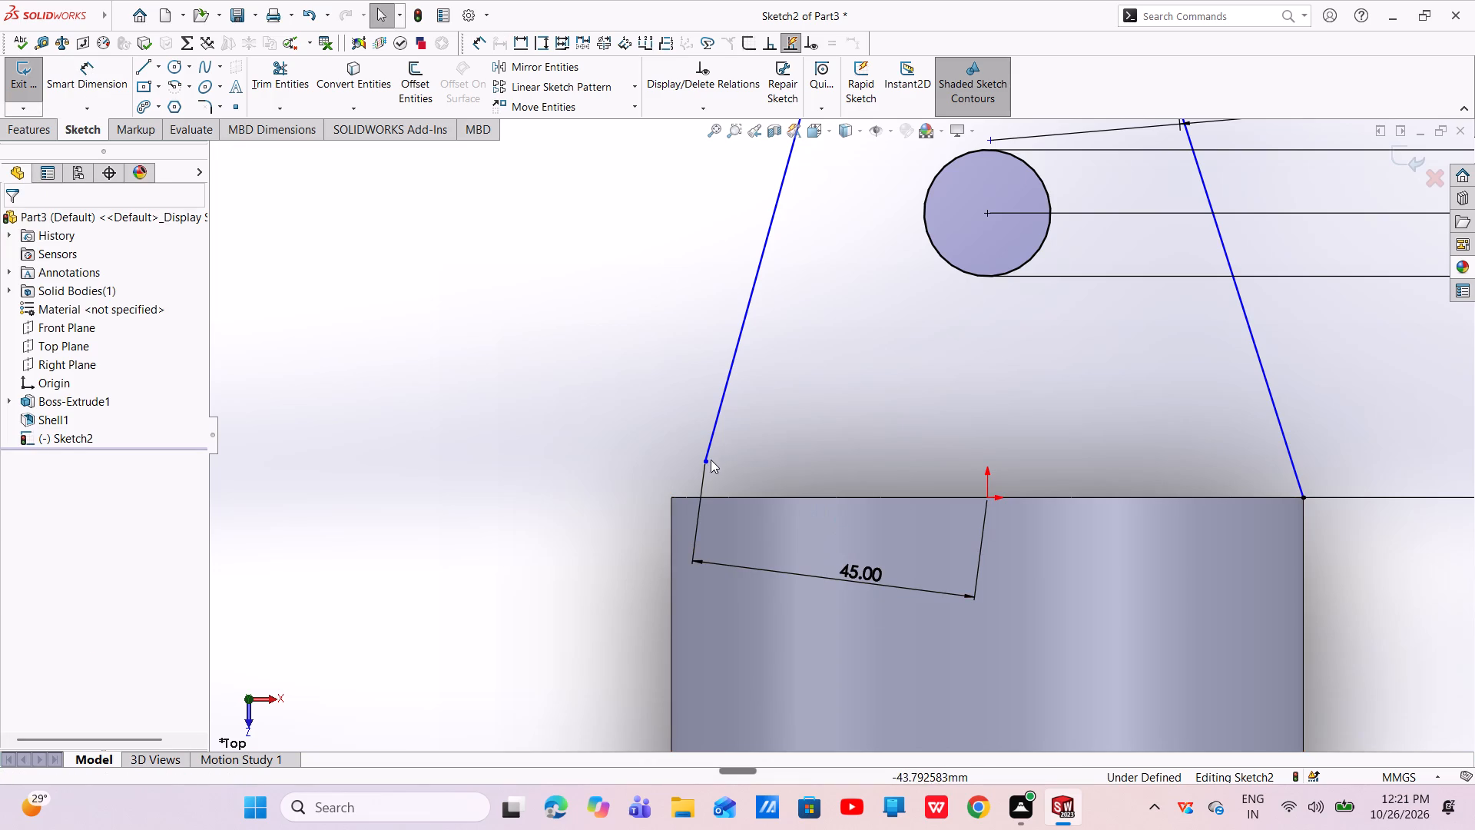
# Move the lug's left base endpoint back onto the cylinder's end edge, making it coincident.
pyautogui.moveTo(706, 462); pyautogui.dragTo(704, 495)
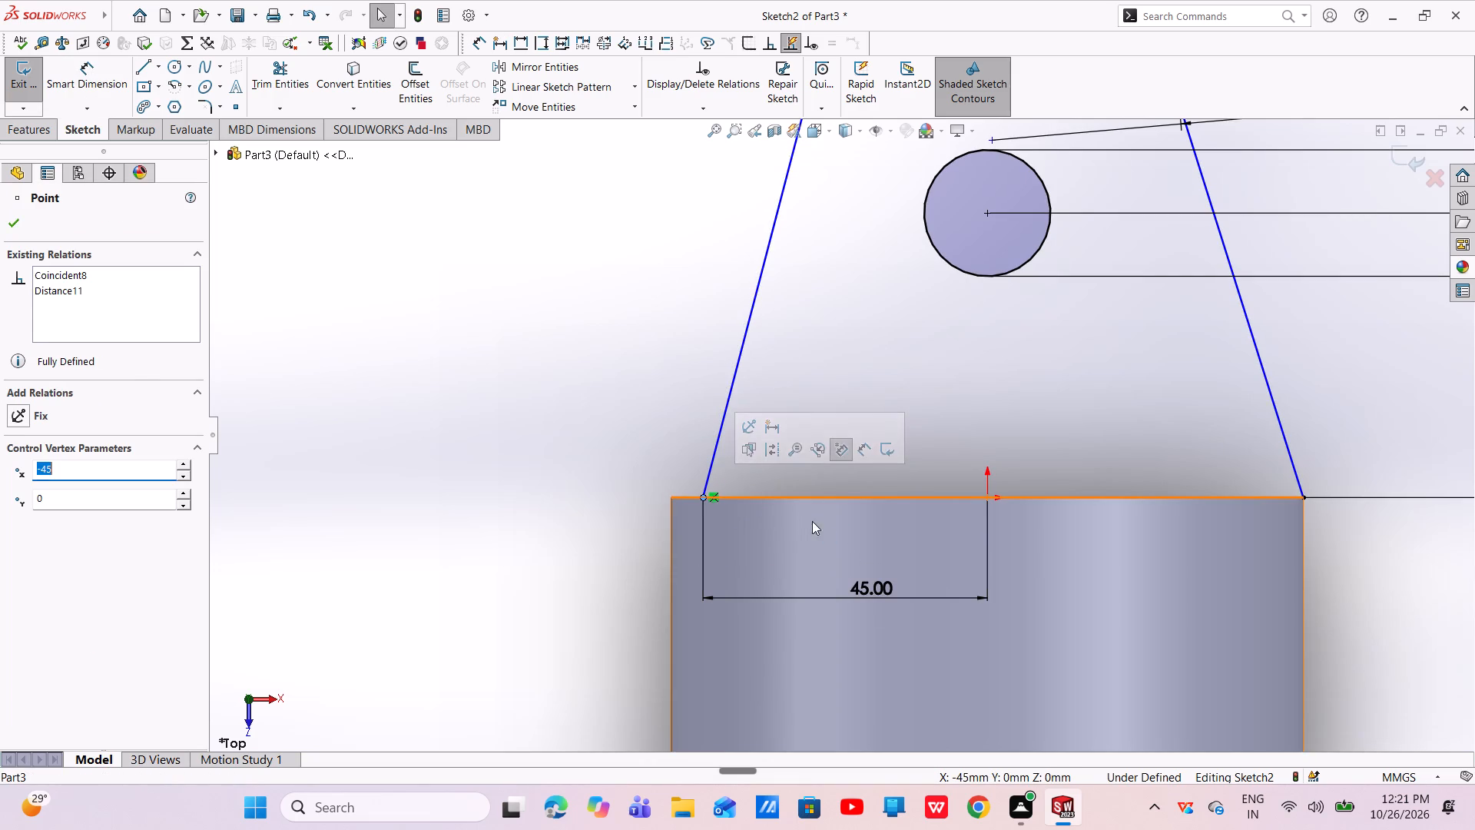
pyautogui.press('Escape')
pyautogui.press('Escape')
# Delete the coincident relation holding the lug's right base endpoint to the cylinder's corner.
pyautogui.scroll(5, 863, 527)
pyautogui.press('Escape')
pyautogui.scroll(-4, 1031, 453)
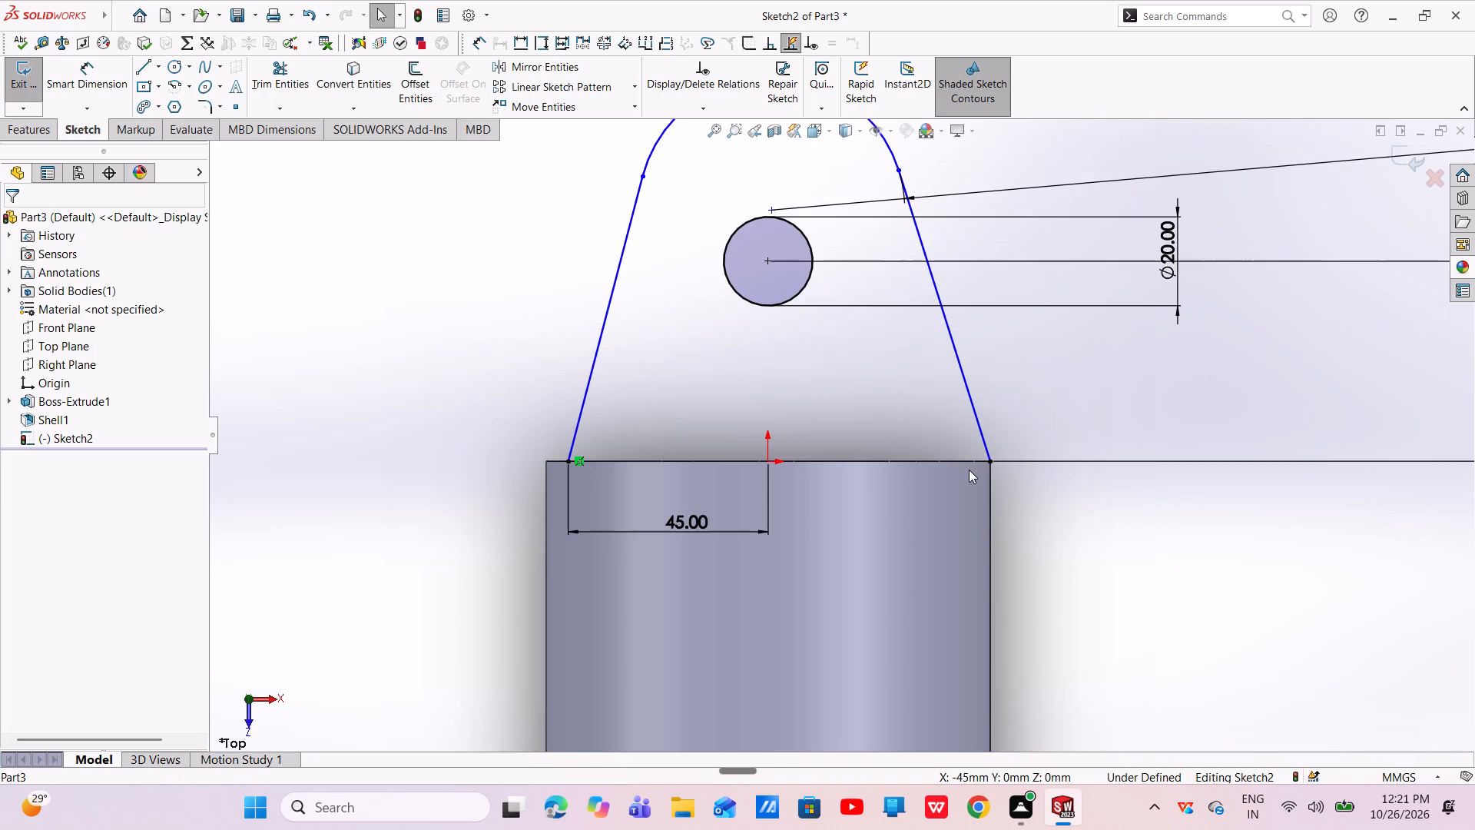
pyautogui.click(973, 462)
pyautogui.rightClick(973, 463)
pyautogui.press('Escape')
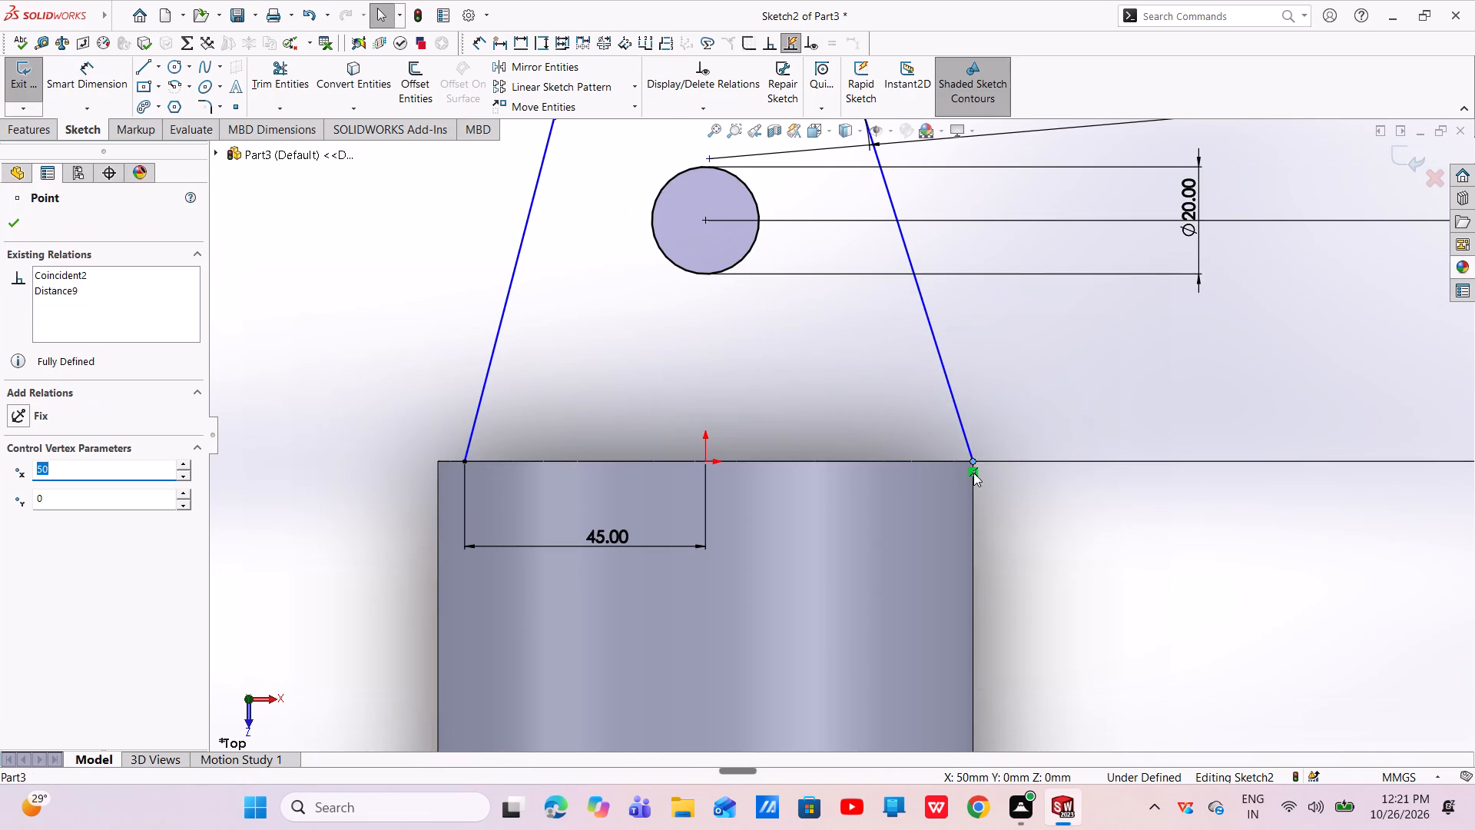
pyautogui.click(973, 473)
pyautogui.rightClick(973, 473)
pyautogui.click(1006, 679)
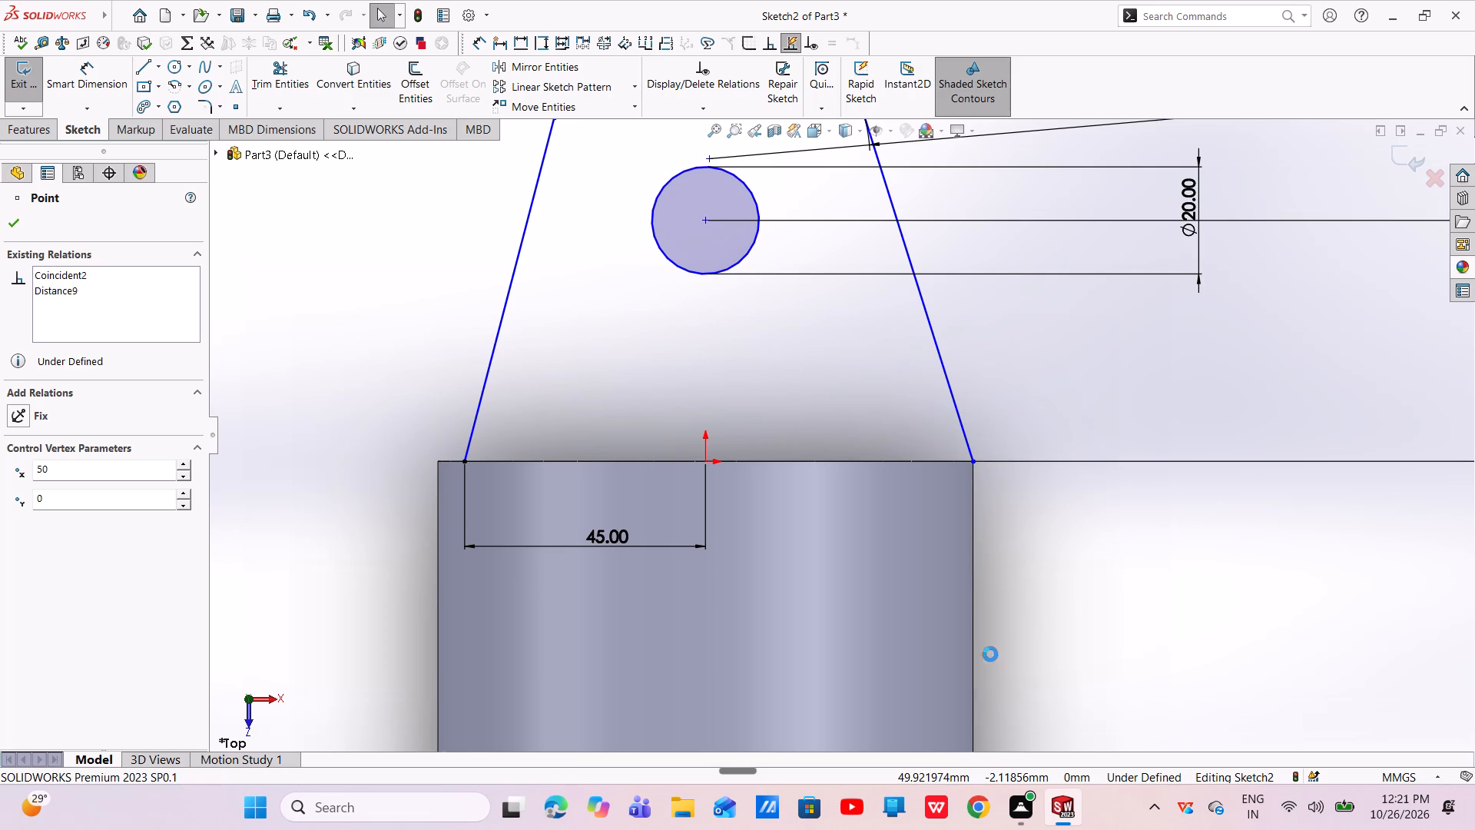
pyautogui.press('Escape')
# Dimension the distance between the origin and the lug's right base endpoint as 45 mm.
pyautogui.click(97, 99)
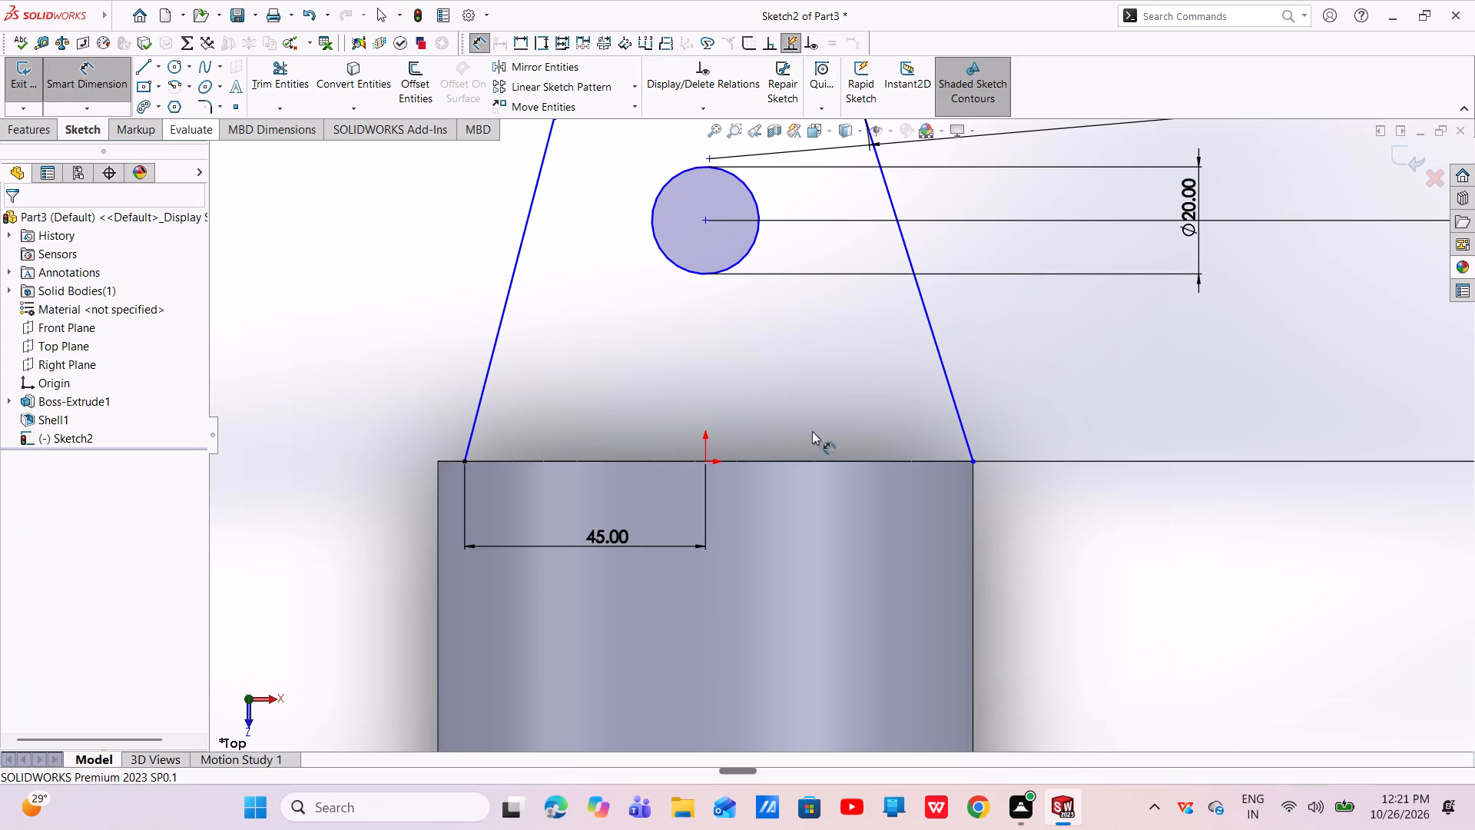
pyautogui.click(708, 462)
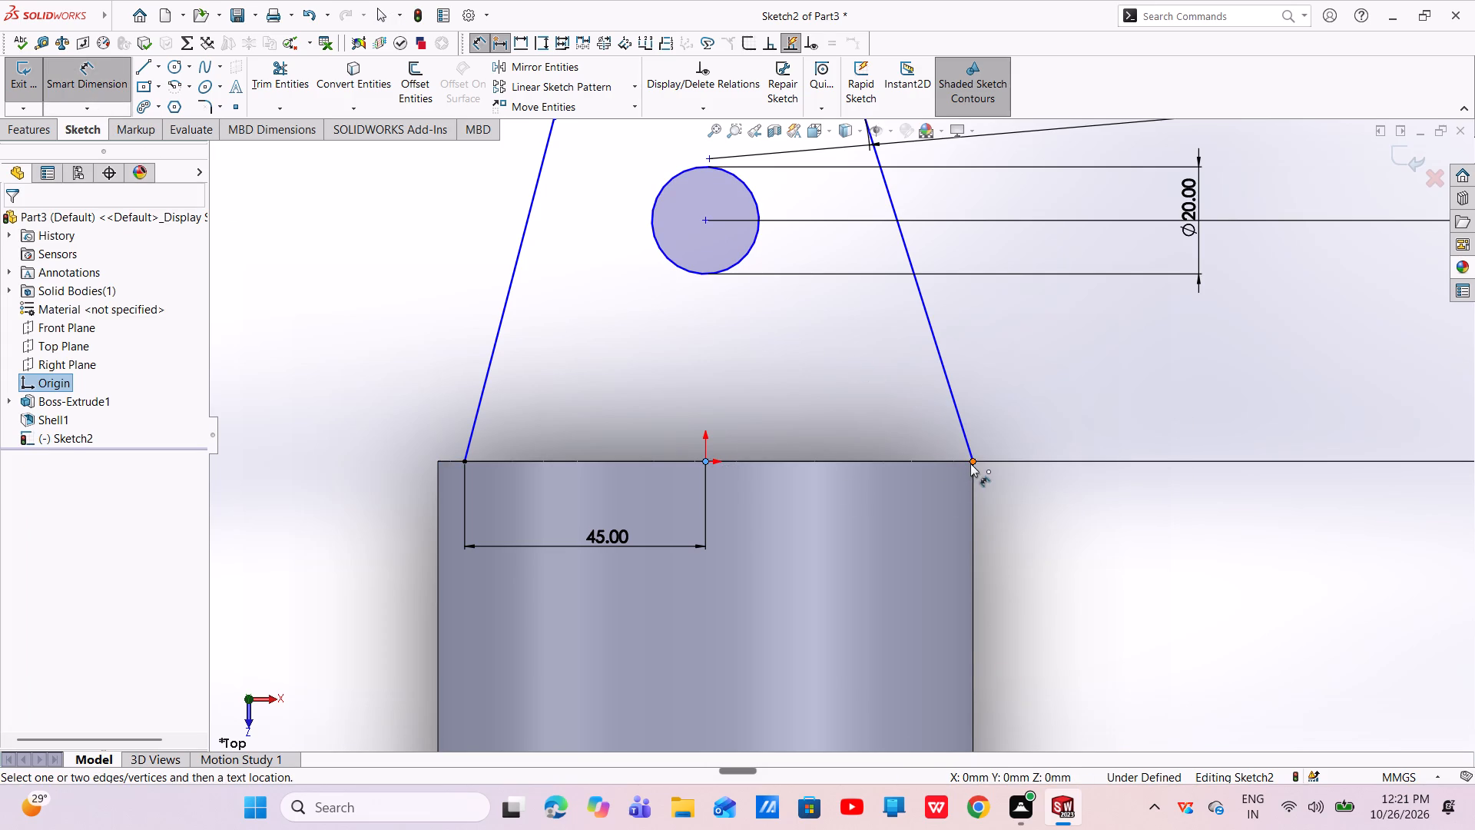
pyautogui.click(970, 463)
pyautogui.click(860, 514)
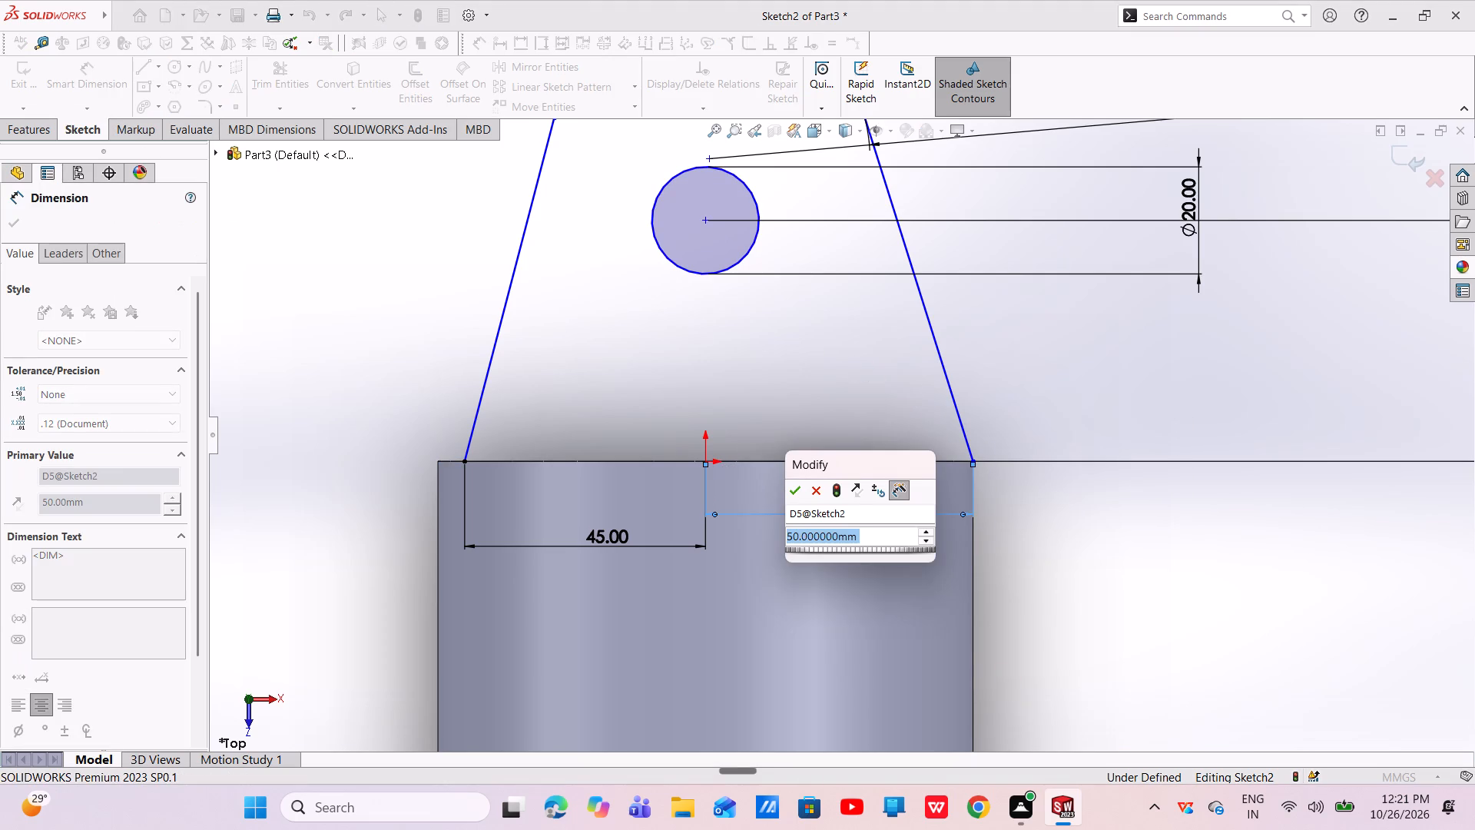
pyautogui.press('BackSpace')
pyautogui.write('45')
pyautogui.press('Return')
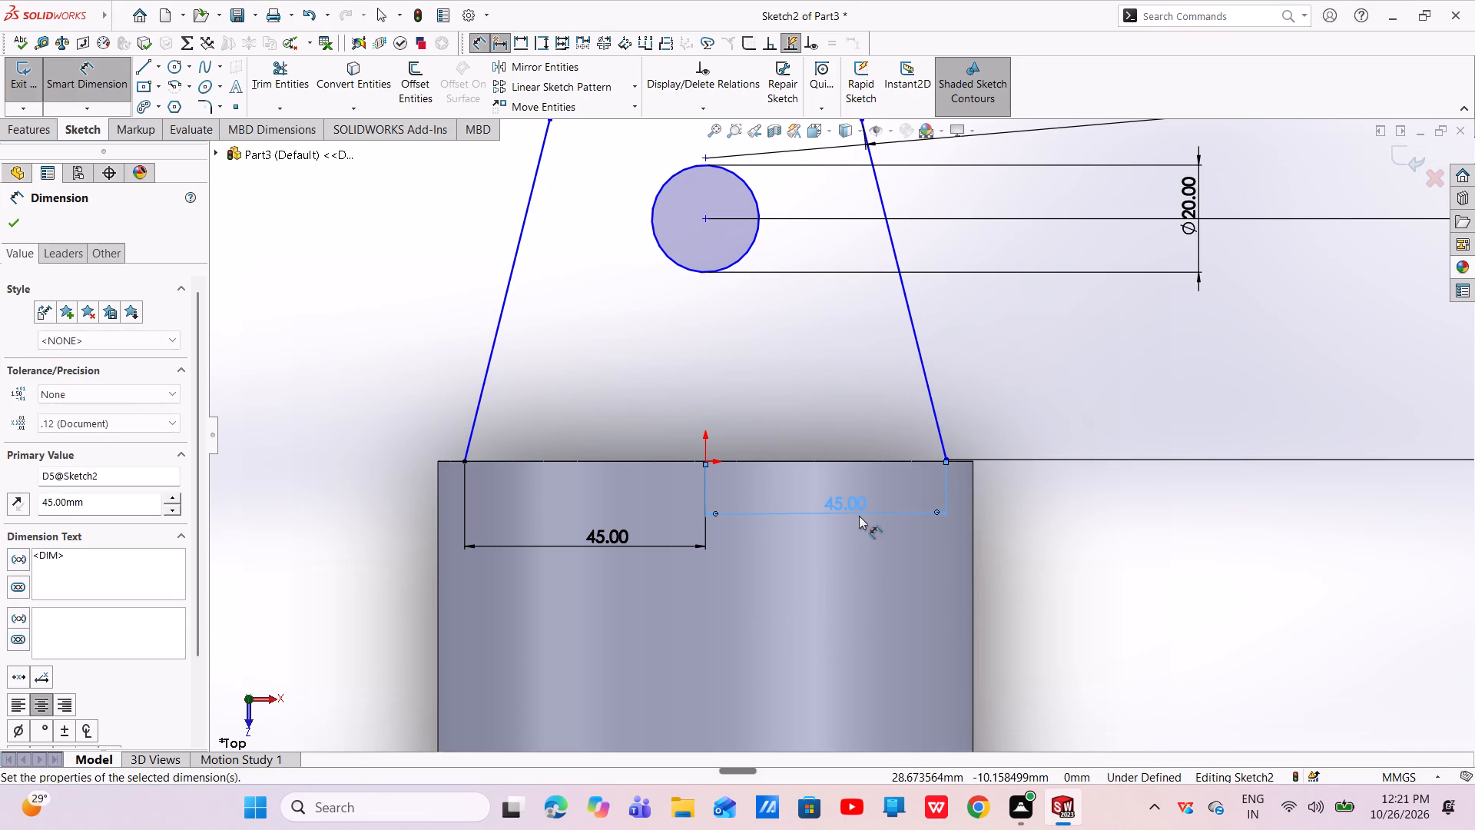
pyautogui.press('Escape')
pyautogui.press('Escape')
pyautogui.scroll(5, 859, 515)
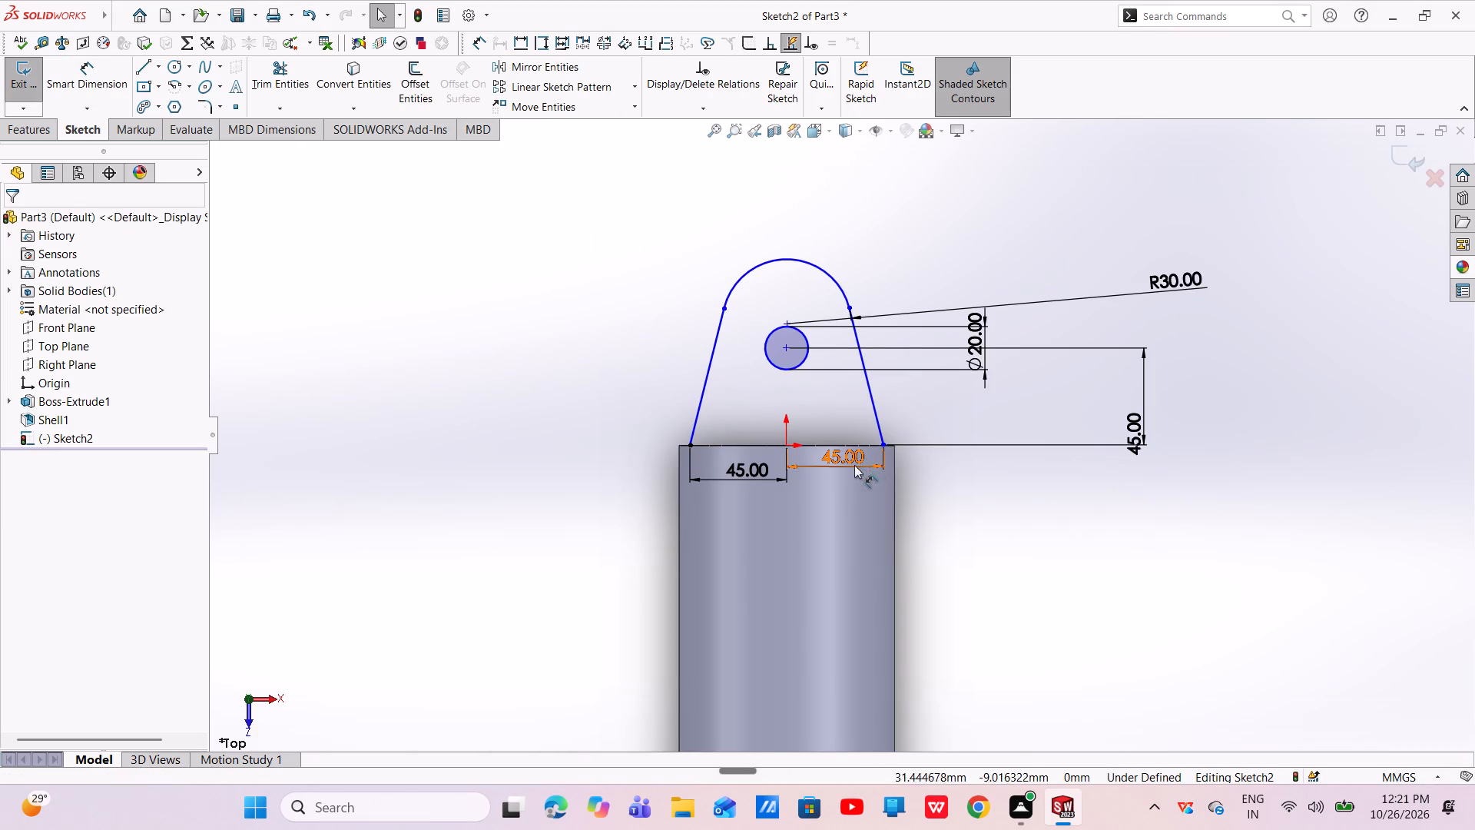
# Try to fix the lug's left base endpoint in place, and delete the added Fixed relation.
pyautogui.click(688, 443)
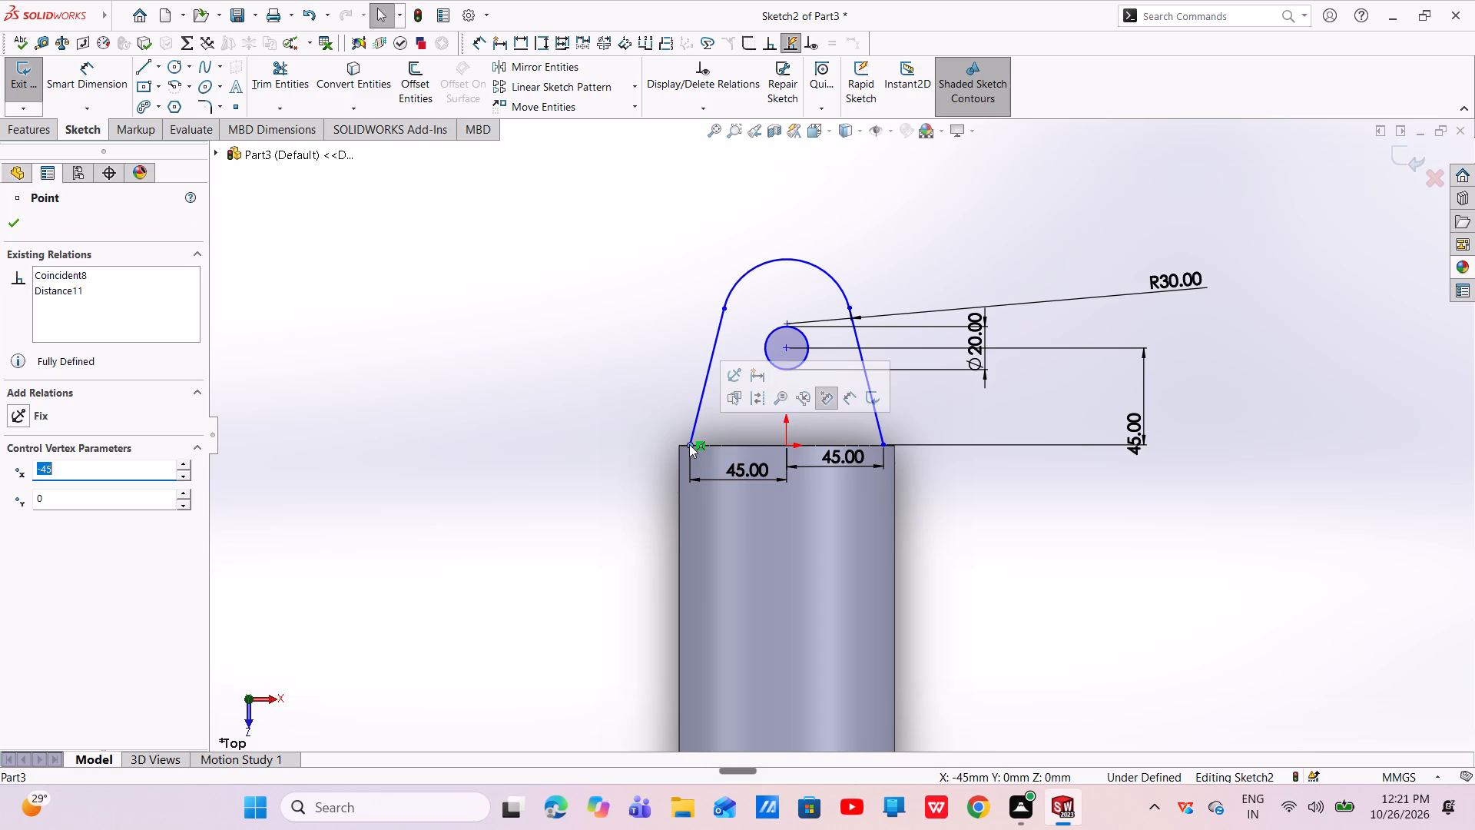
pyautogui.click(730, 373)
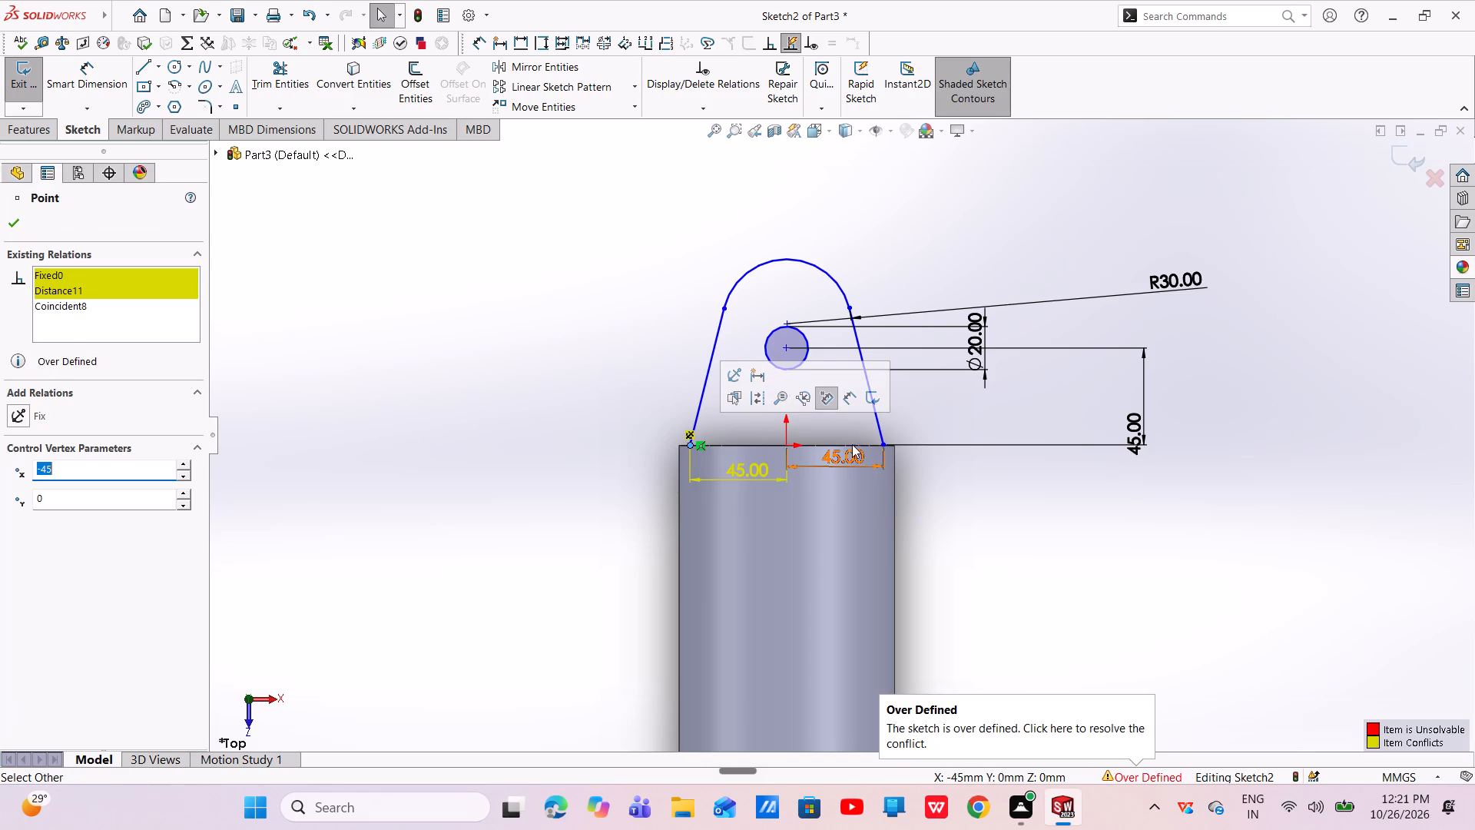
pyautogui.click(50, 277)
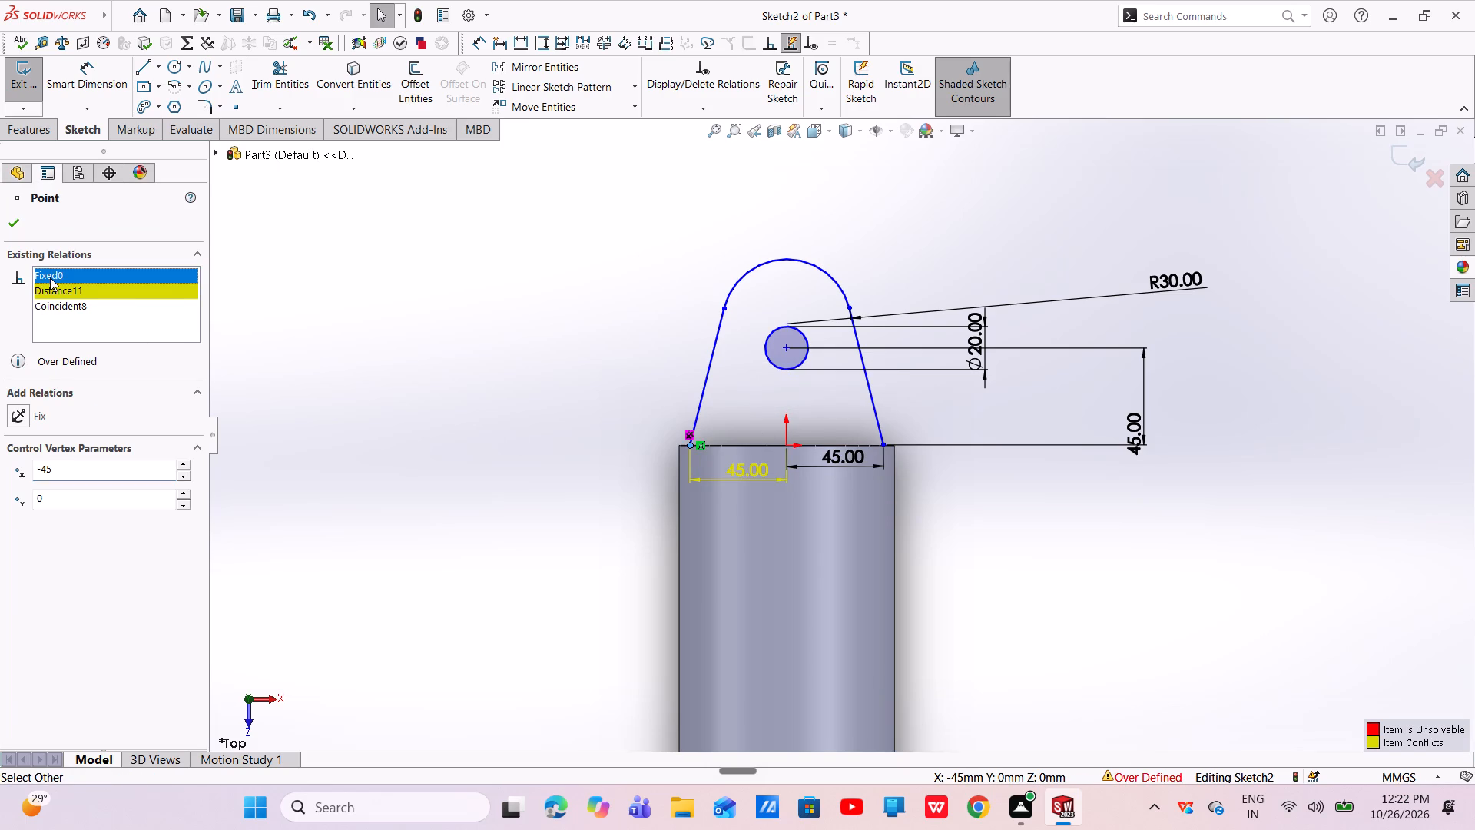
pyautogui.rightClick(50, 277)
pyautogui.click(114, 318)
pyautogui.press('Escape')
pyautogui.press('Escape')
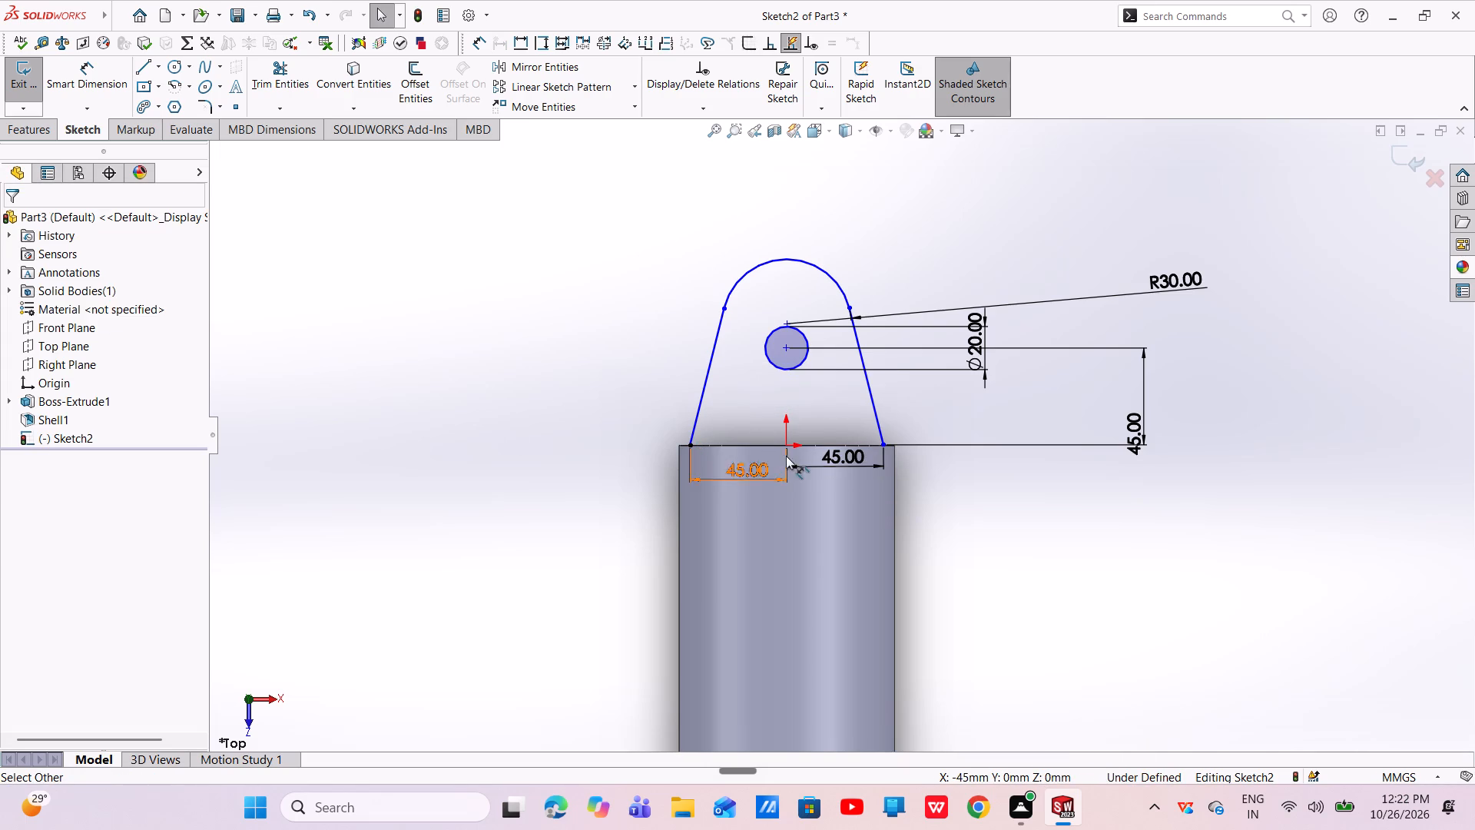
# Examine the lug sketch and its base endpoints against the cylinder's end face from several angles.
pyautogui.press('Escape')
pyautogui.scroll(-6, 792, 450)
pyautogui.scroll(4, 792, 450)
pyautogui.moveTo(787, 478); pyautogui.dragTo(800, 596, button='middle')
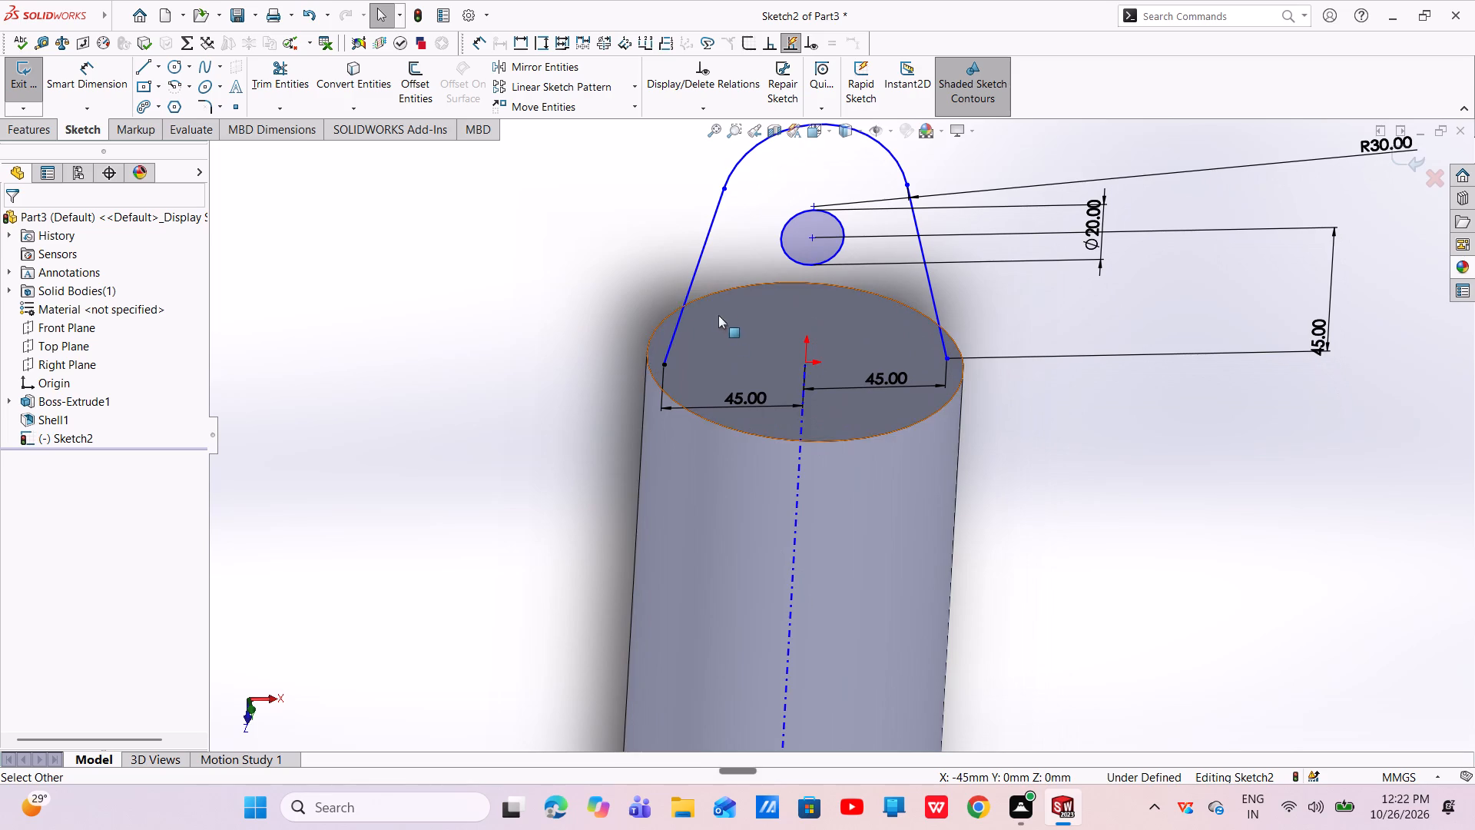
pyautogui.scroll(-1, 824, 396)
pyautogui.moveTo(835, 403); pyautogui.dragTo(805, 242, button='middle')
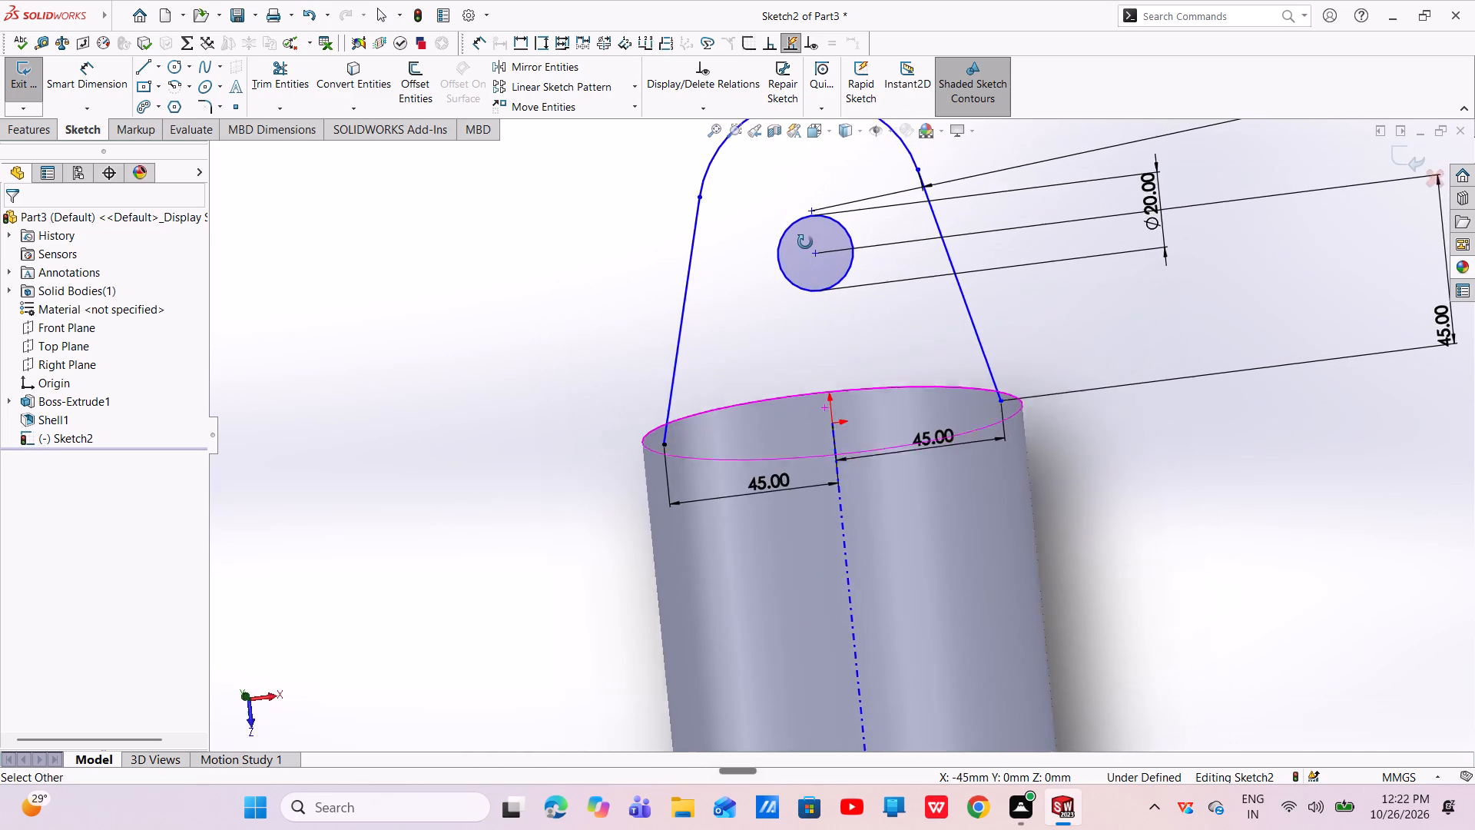
pyautogui.moveTo(805, 242); pyautogui.dragTo(812, 229, button='middle')
pyautogui.press('Escape')
pyautogui.scroll(3, 820, 295)
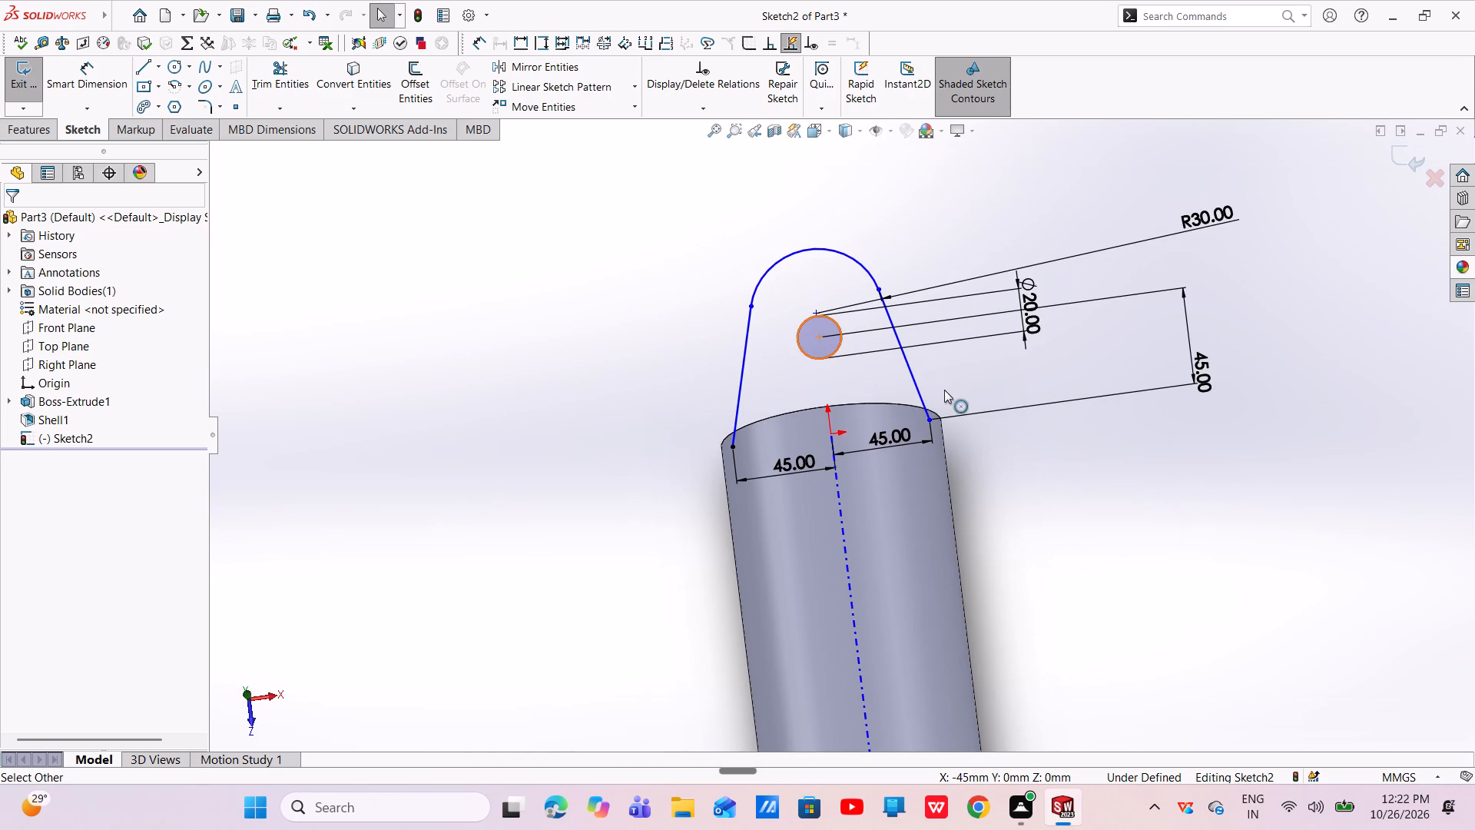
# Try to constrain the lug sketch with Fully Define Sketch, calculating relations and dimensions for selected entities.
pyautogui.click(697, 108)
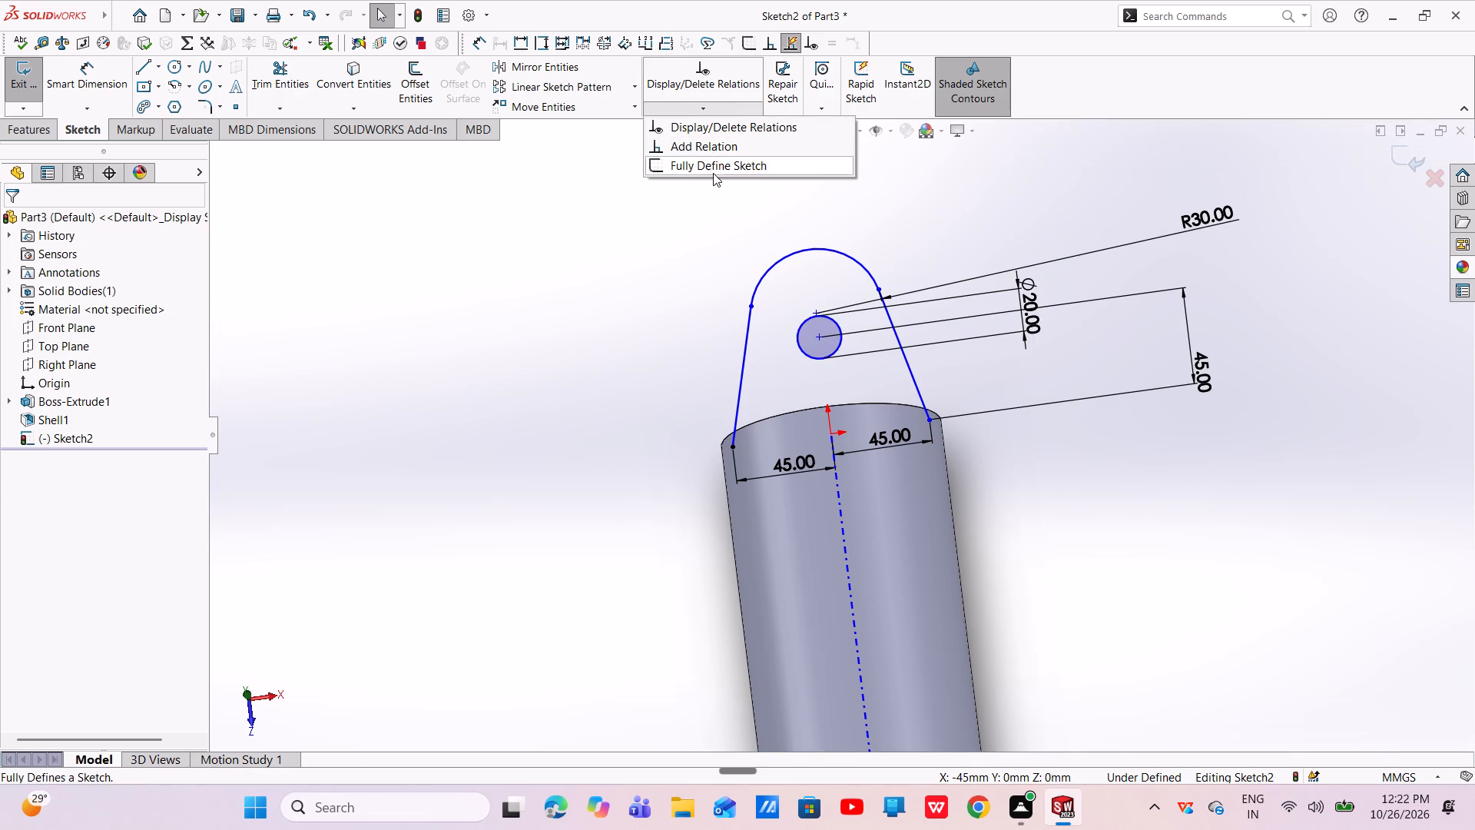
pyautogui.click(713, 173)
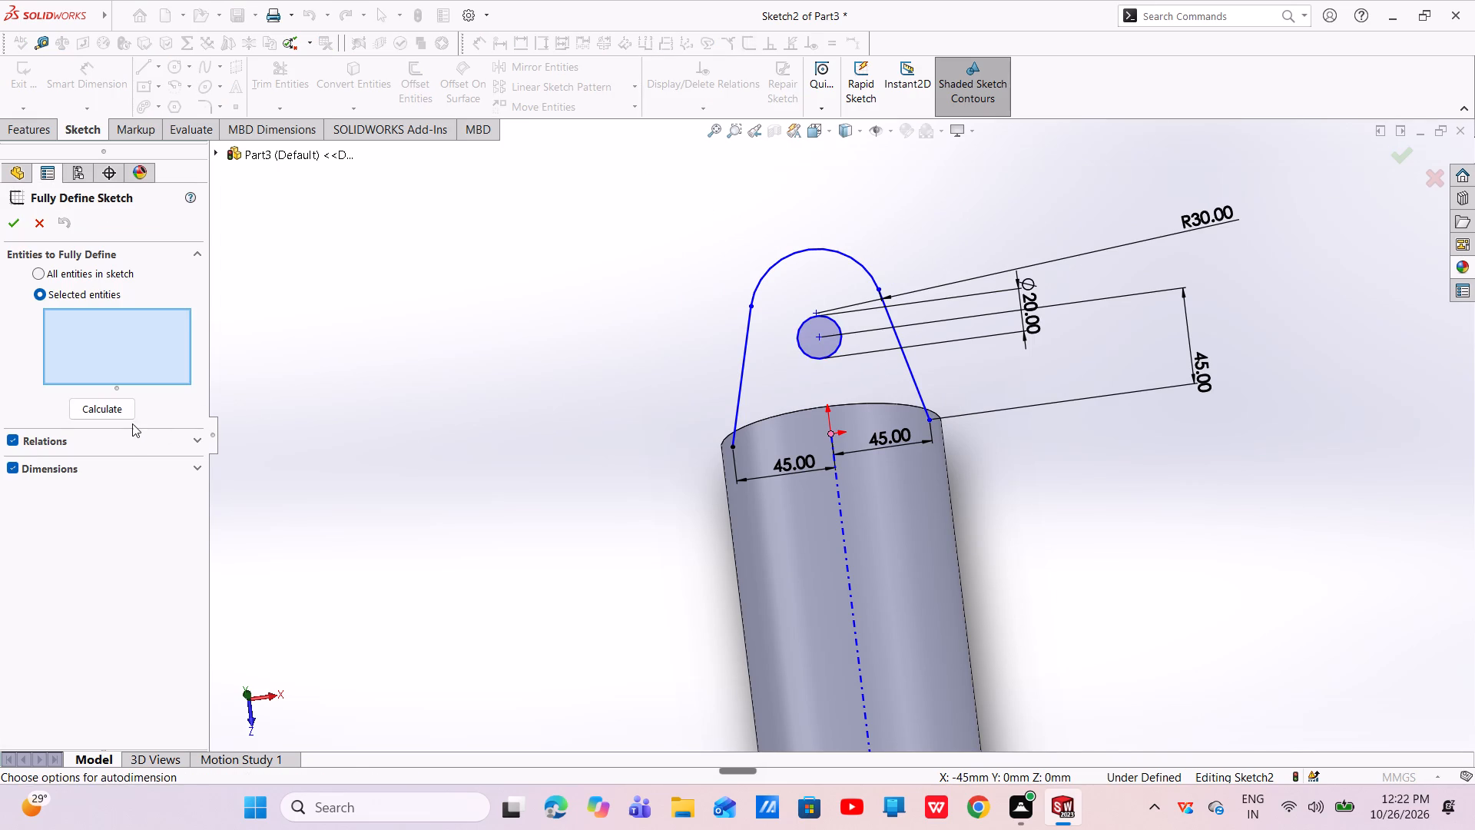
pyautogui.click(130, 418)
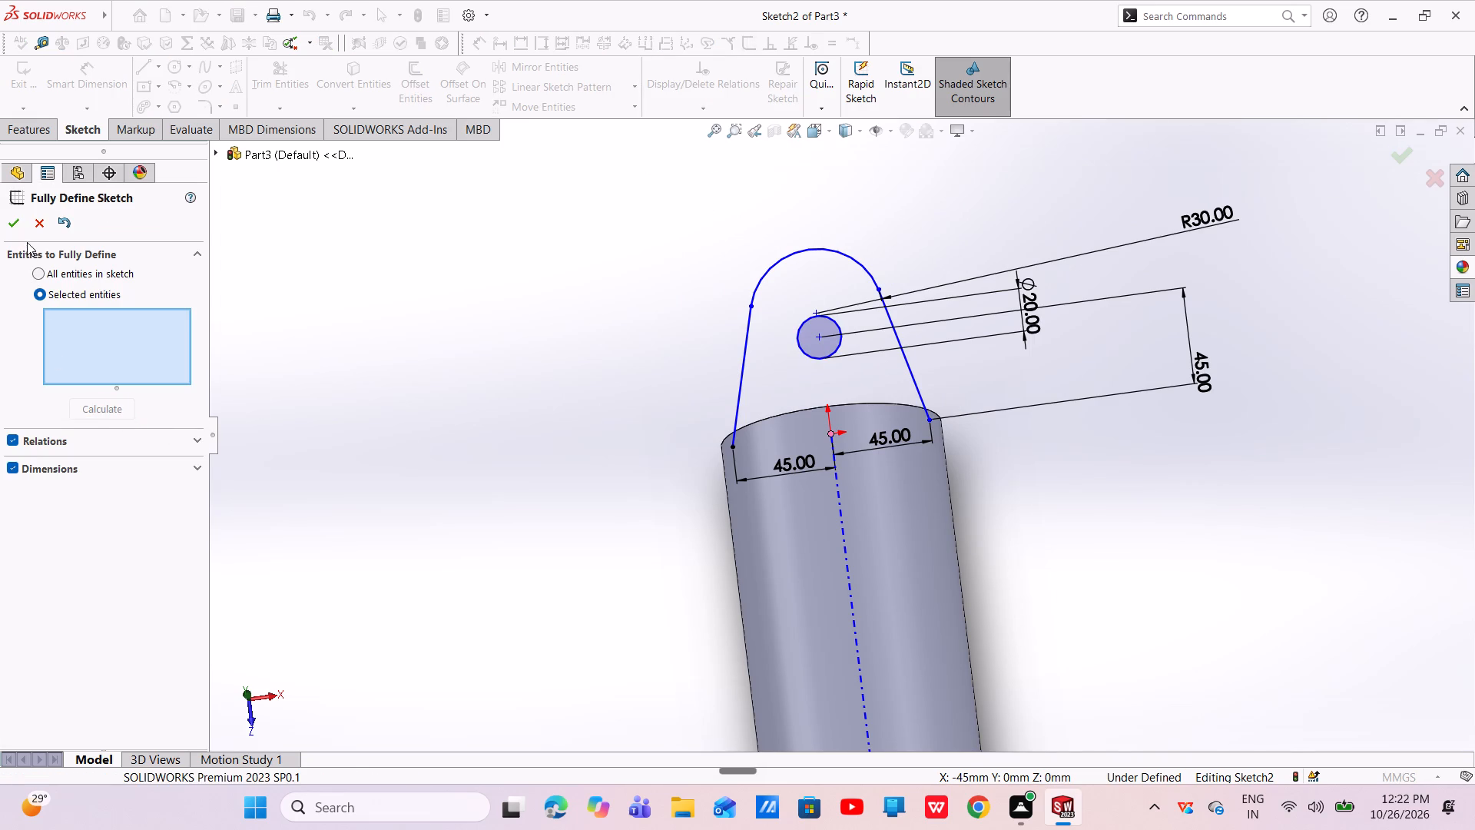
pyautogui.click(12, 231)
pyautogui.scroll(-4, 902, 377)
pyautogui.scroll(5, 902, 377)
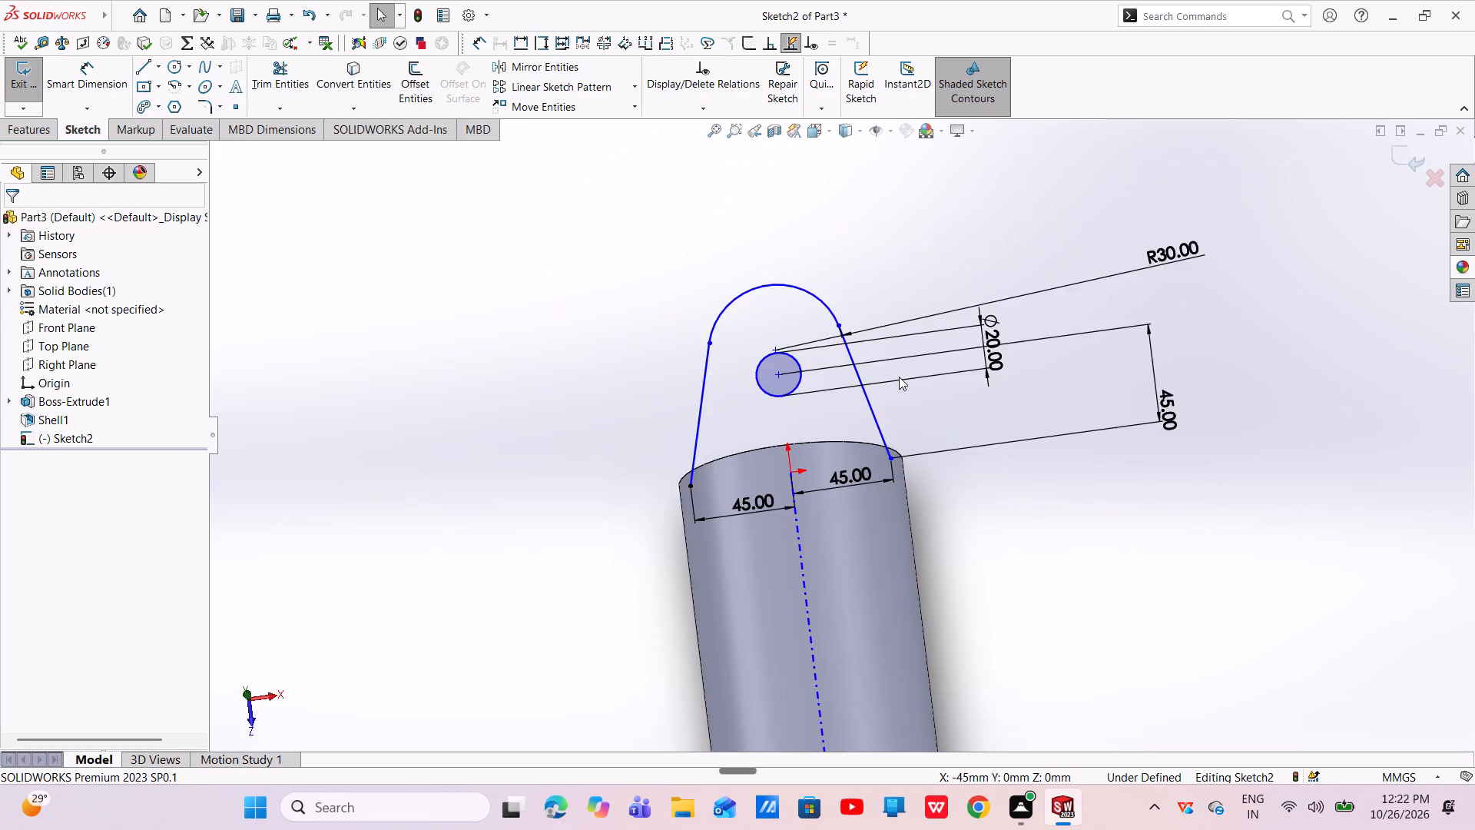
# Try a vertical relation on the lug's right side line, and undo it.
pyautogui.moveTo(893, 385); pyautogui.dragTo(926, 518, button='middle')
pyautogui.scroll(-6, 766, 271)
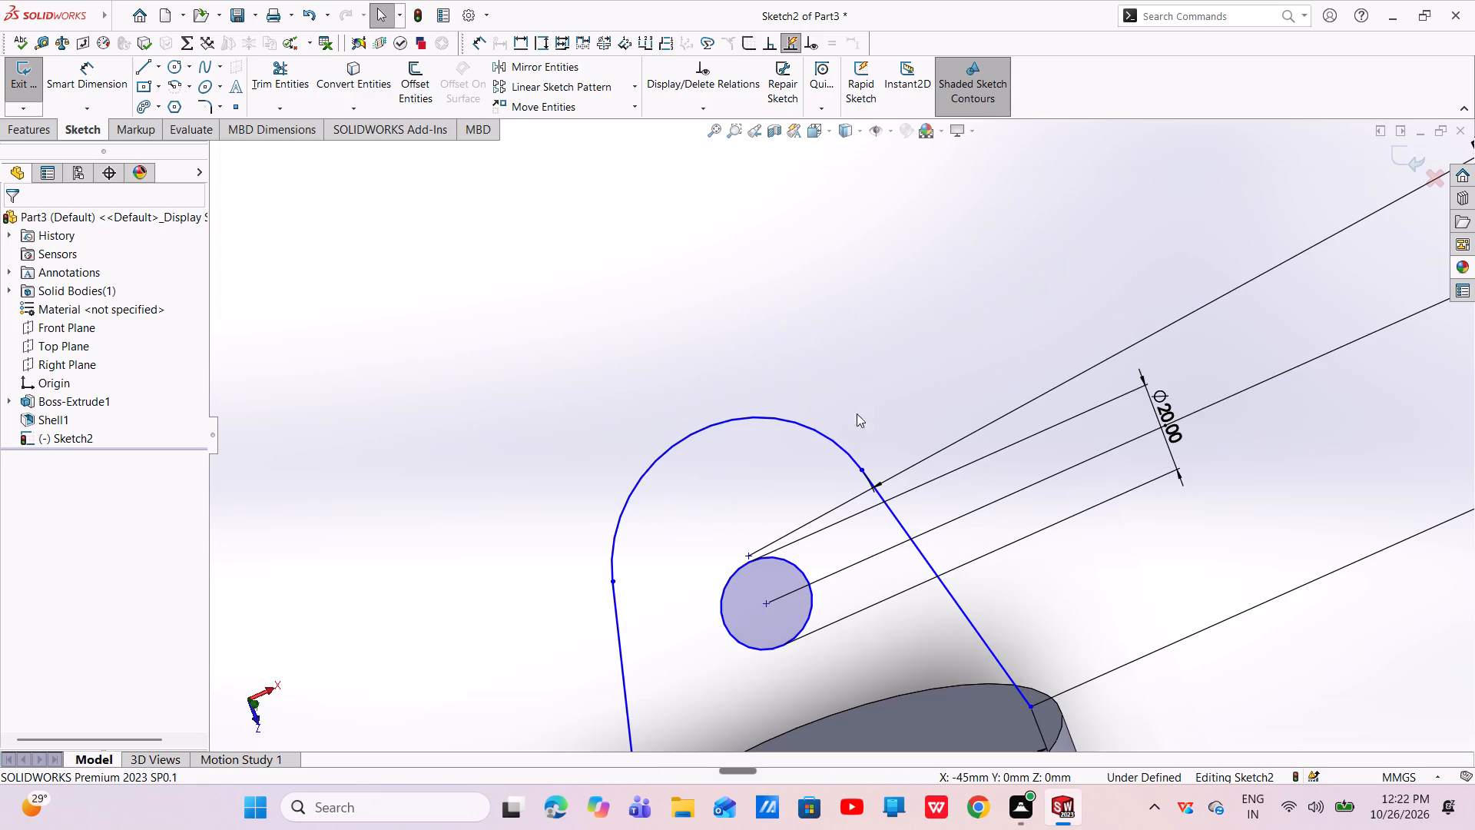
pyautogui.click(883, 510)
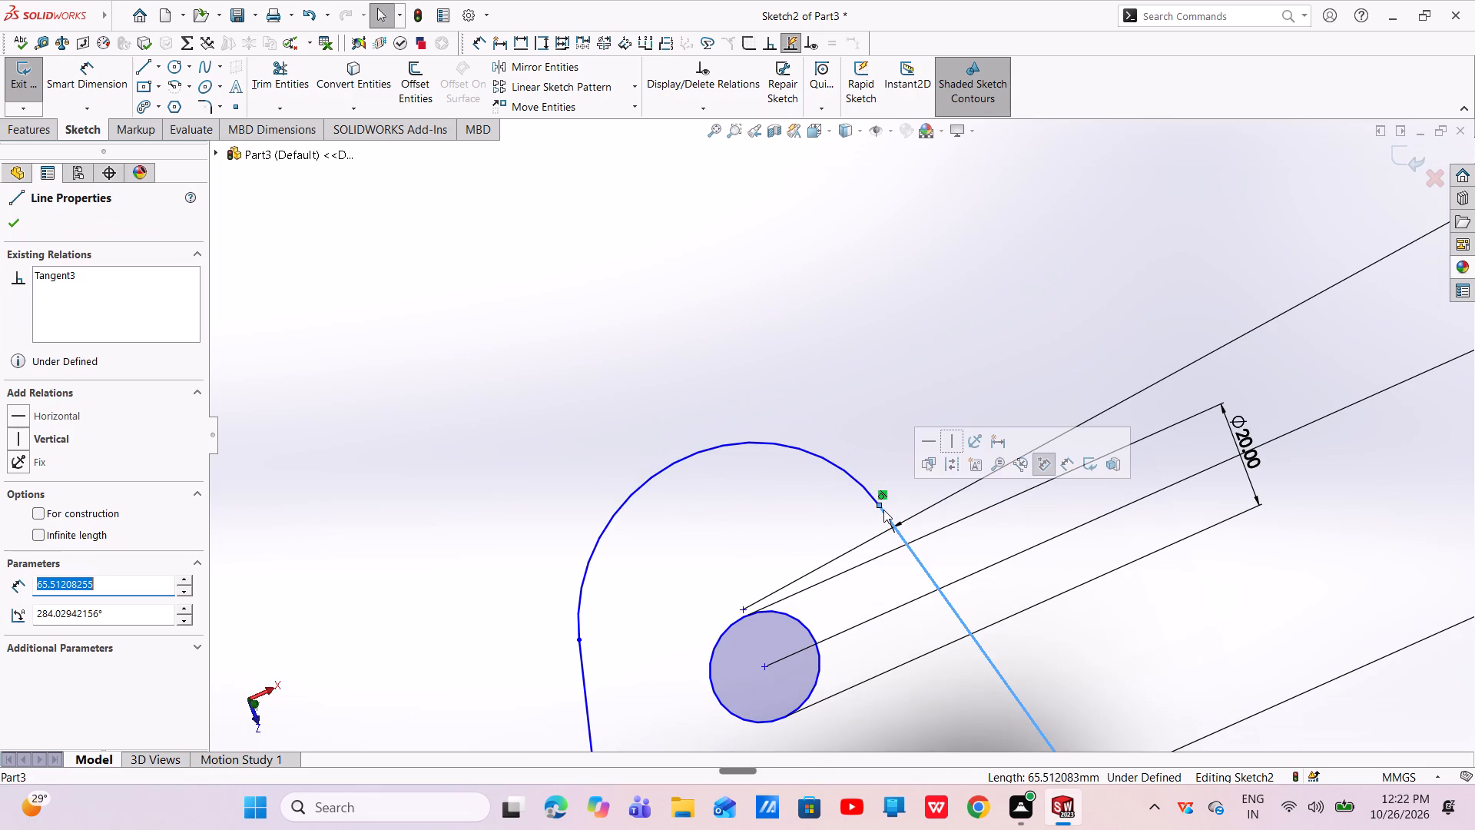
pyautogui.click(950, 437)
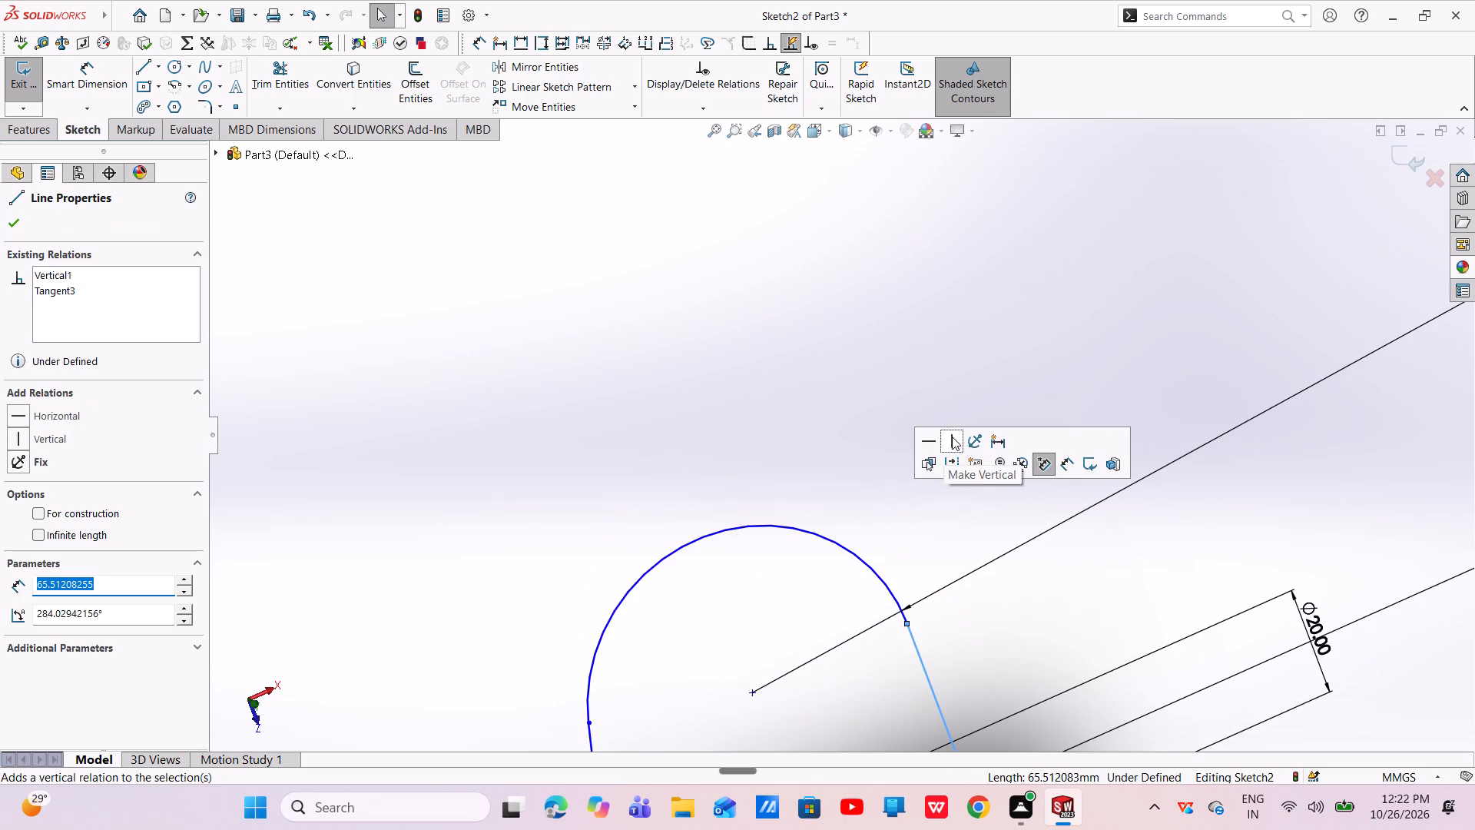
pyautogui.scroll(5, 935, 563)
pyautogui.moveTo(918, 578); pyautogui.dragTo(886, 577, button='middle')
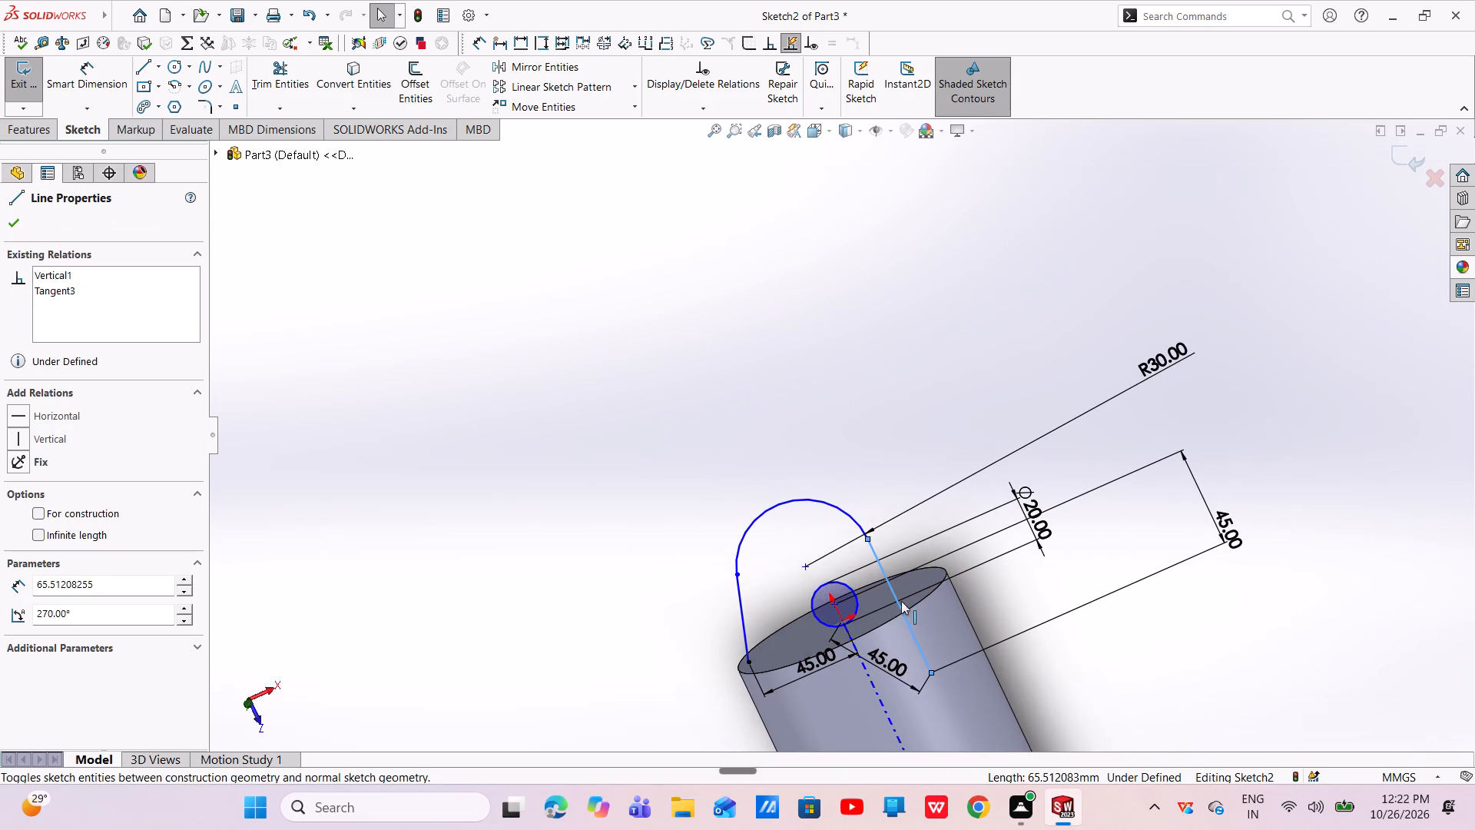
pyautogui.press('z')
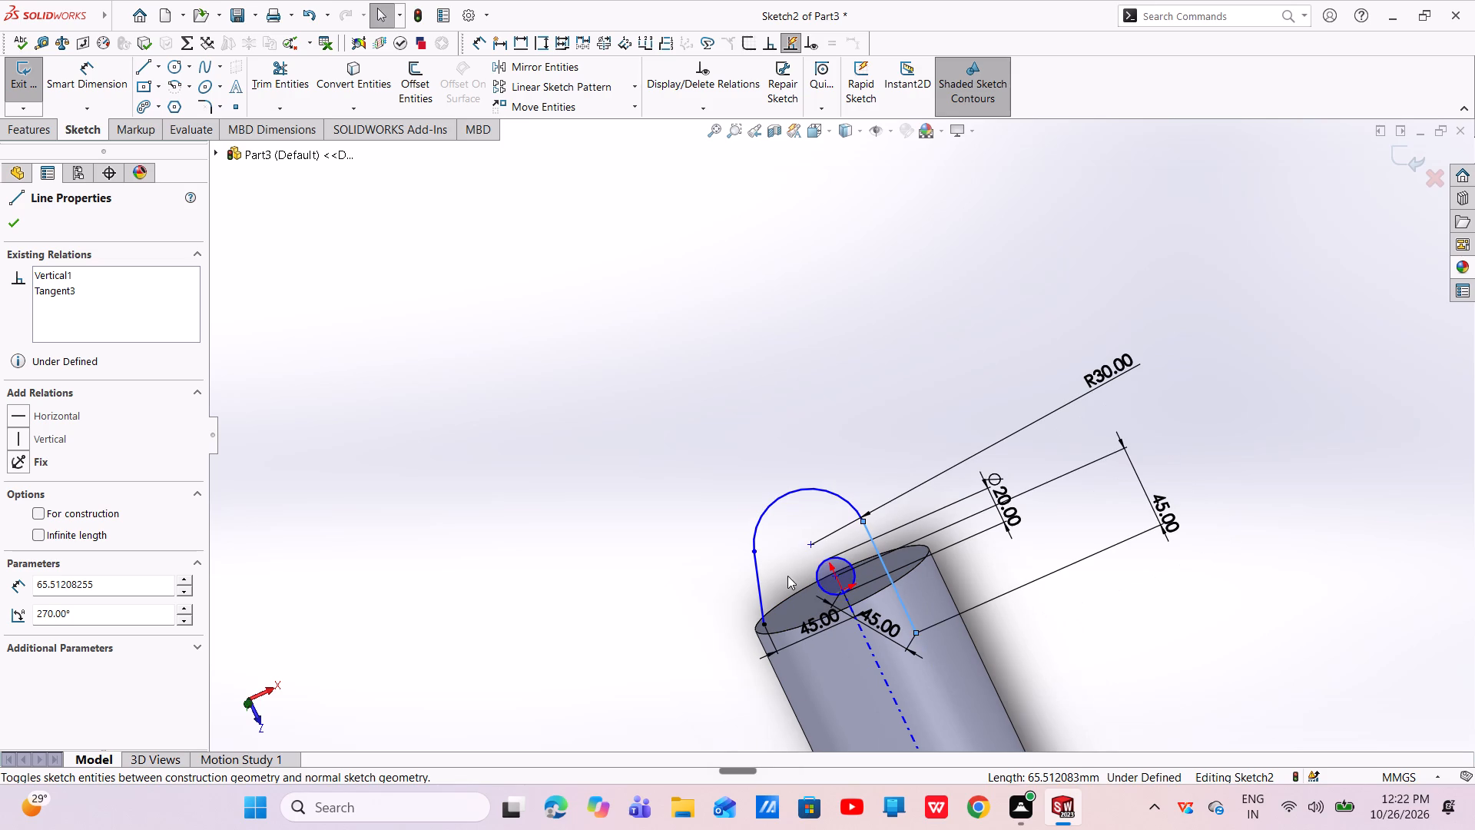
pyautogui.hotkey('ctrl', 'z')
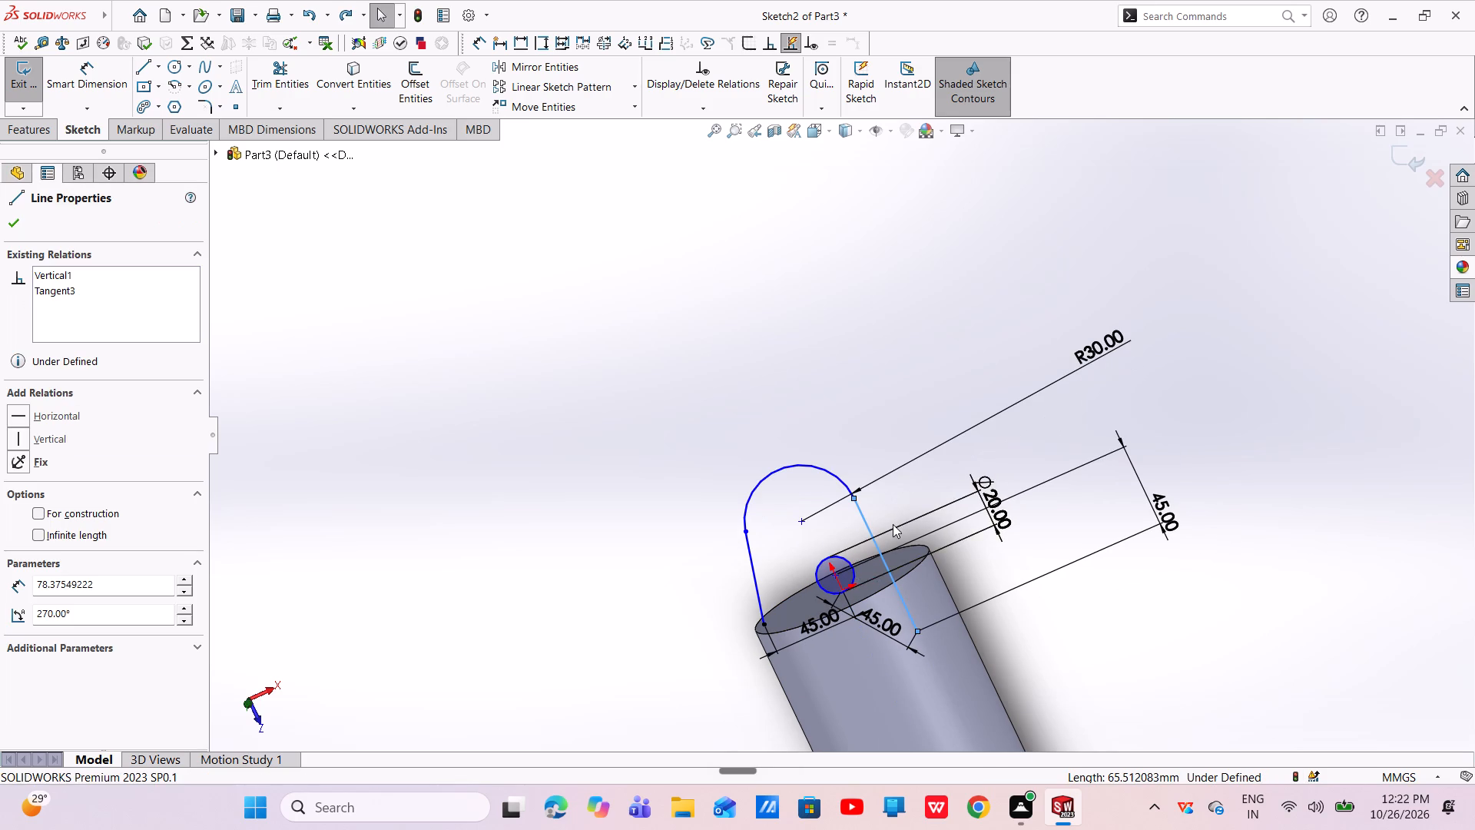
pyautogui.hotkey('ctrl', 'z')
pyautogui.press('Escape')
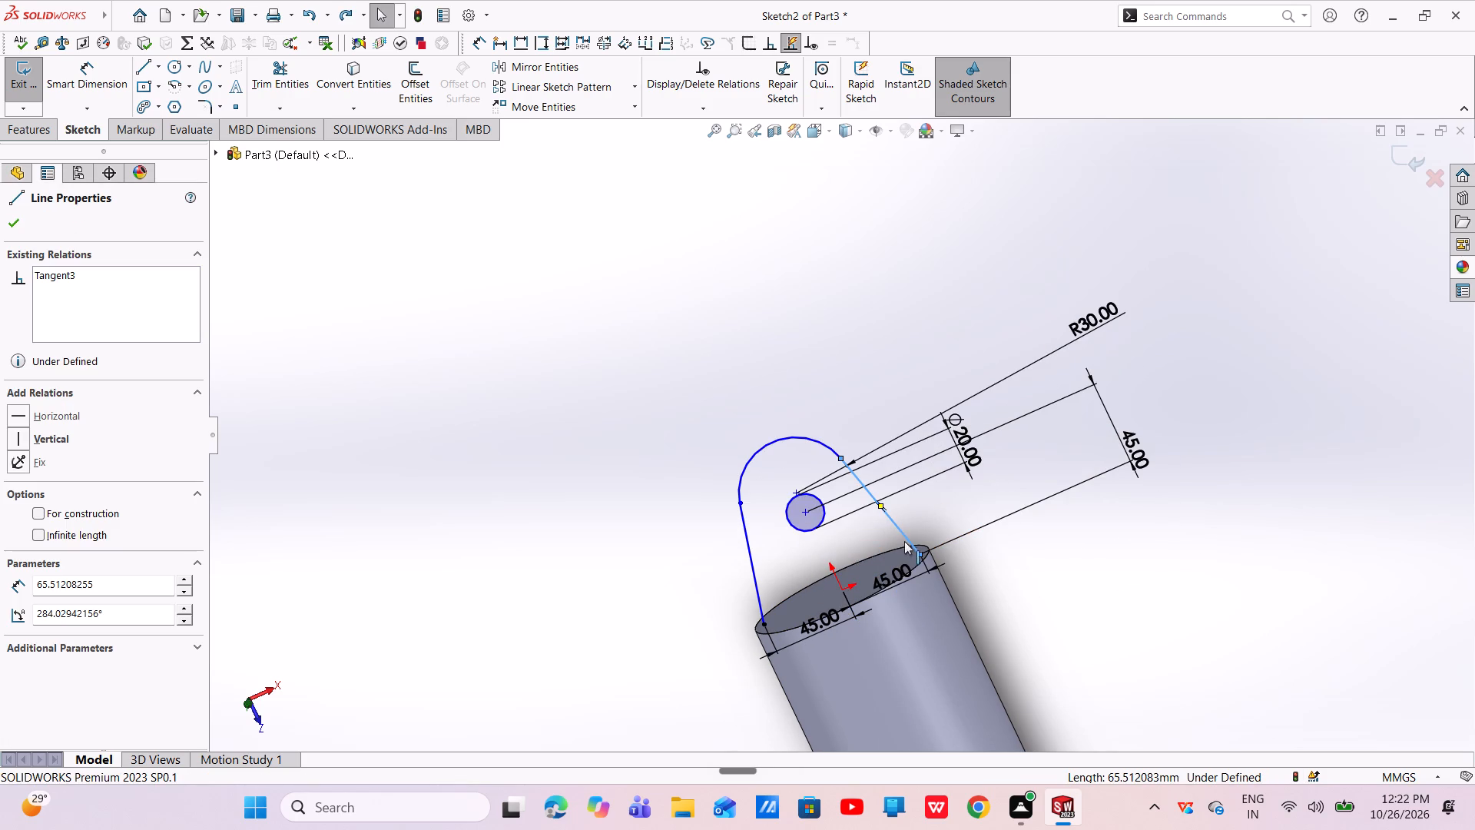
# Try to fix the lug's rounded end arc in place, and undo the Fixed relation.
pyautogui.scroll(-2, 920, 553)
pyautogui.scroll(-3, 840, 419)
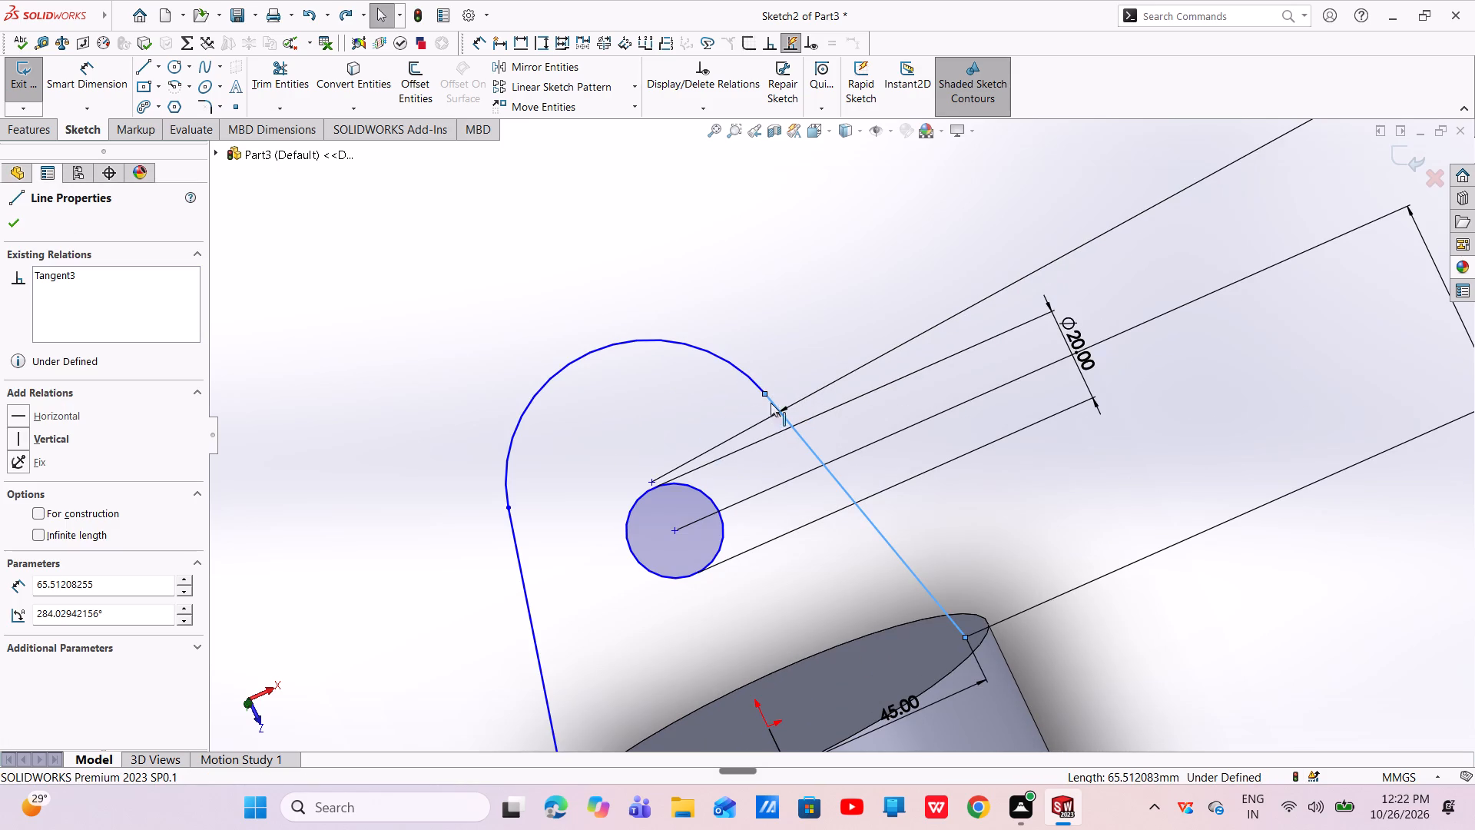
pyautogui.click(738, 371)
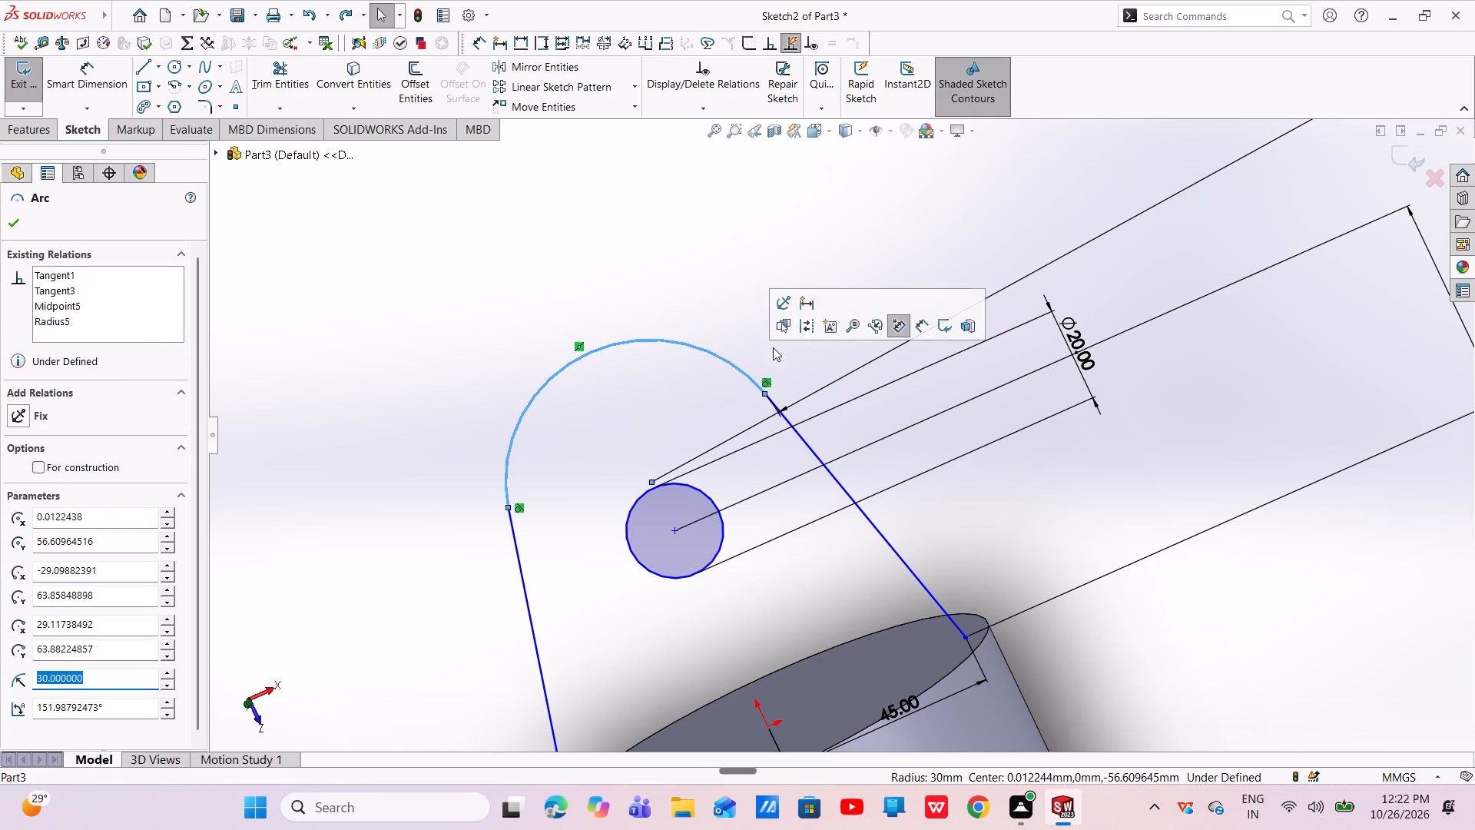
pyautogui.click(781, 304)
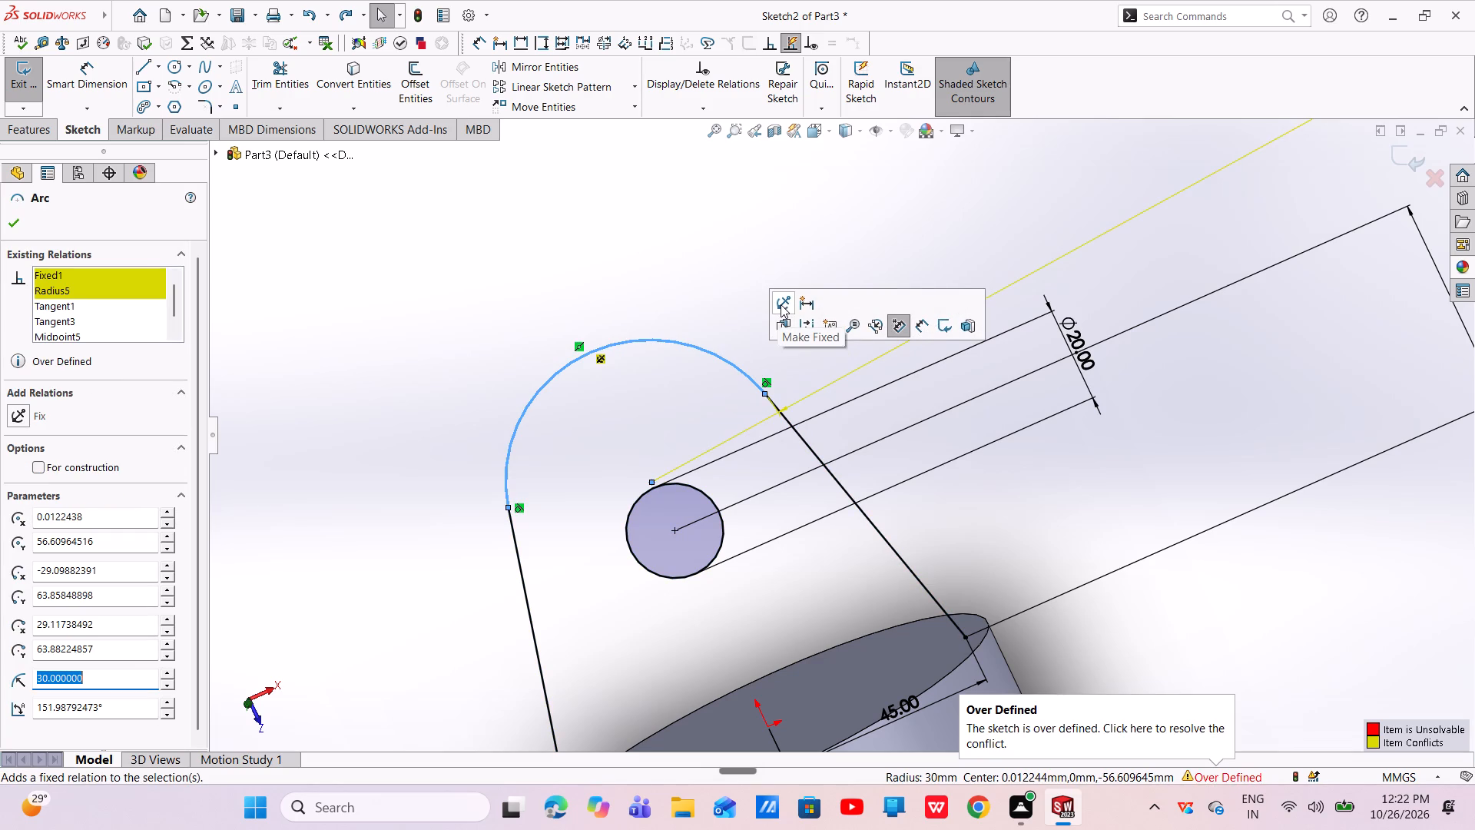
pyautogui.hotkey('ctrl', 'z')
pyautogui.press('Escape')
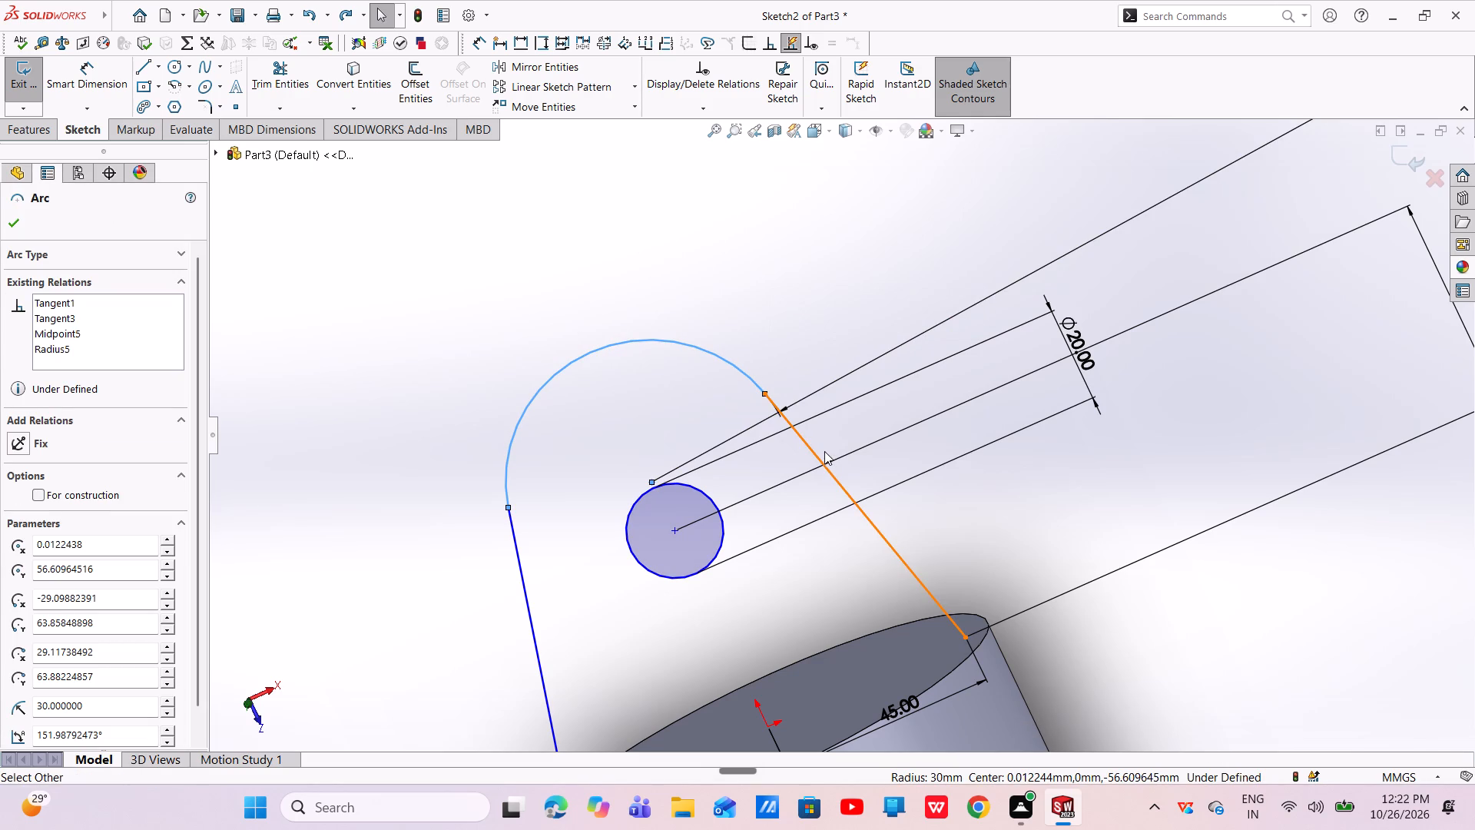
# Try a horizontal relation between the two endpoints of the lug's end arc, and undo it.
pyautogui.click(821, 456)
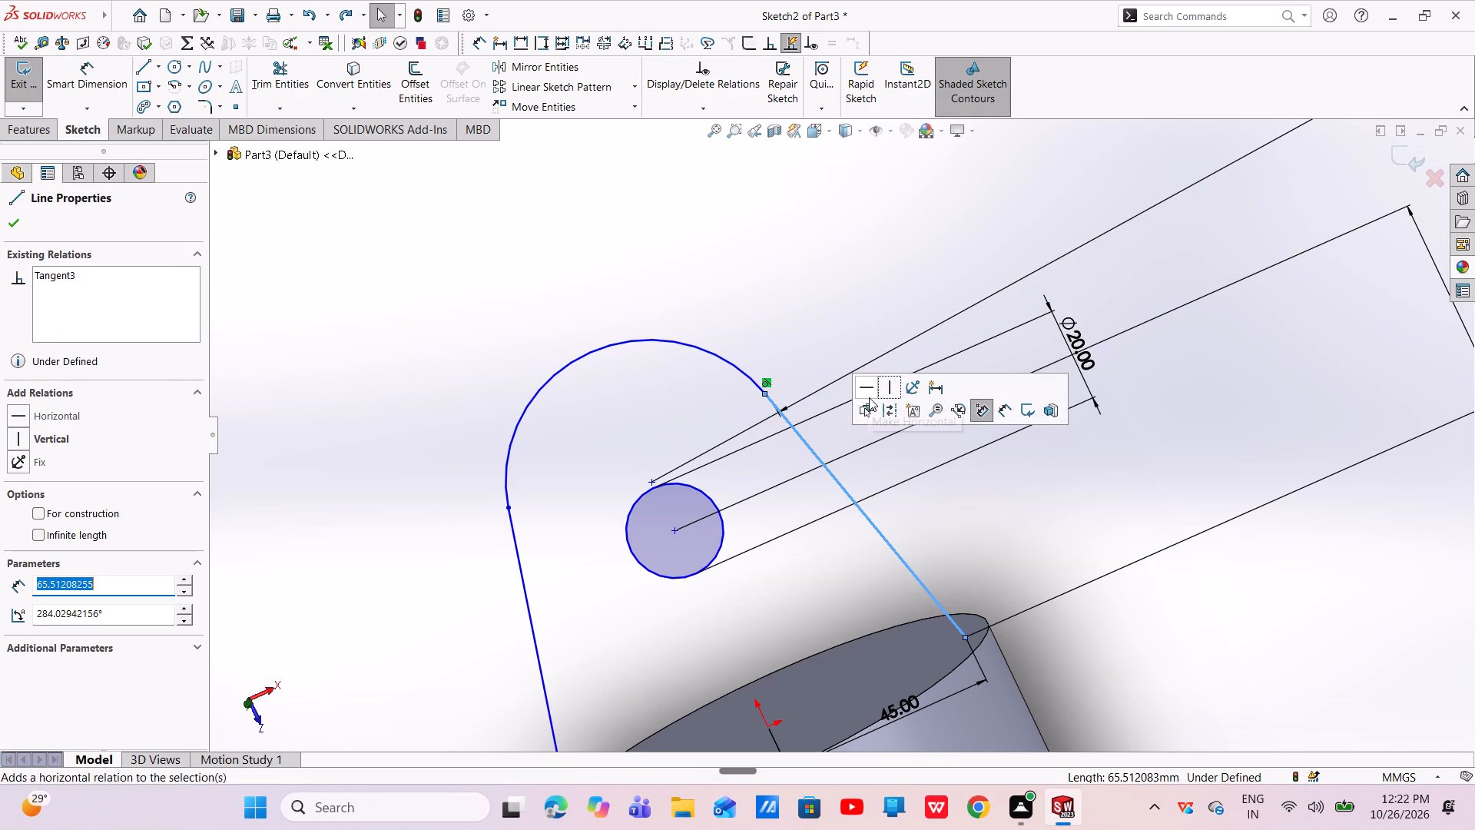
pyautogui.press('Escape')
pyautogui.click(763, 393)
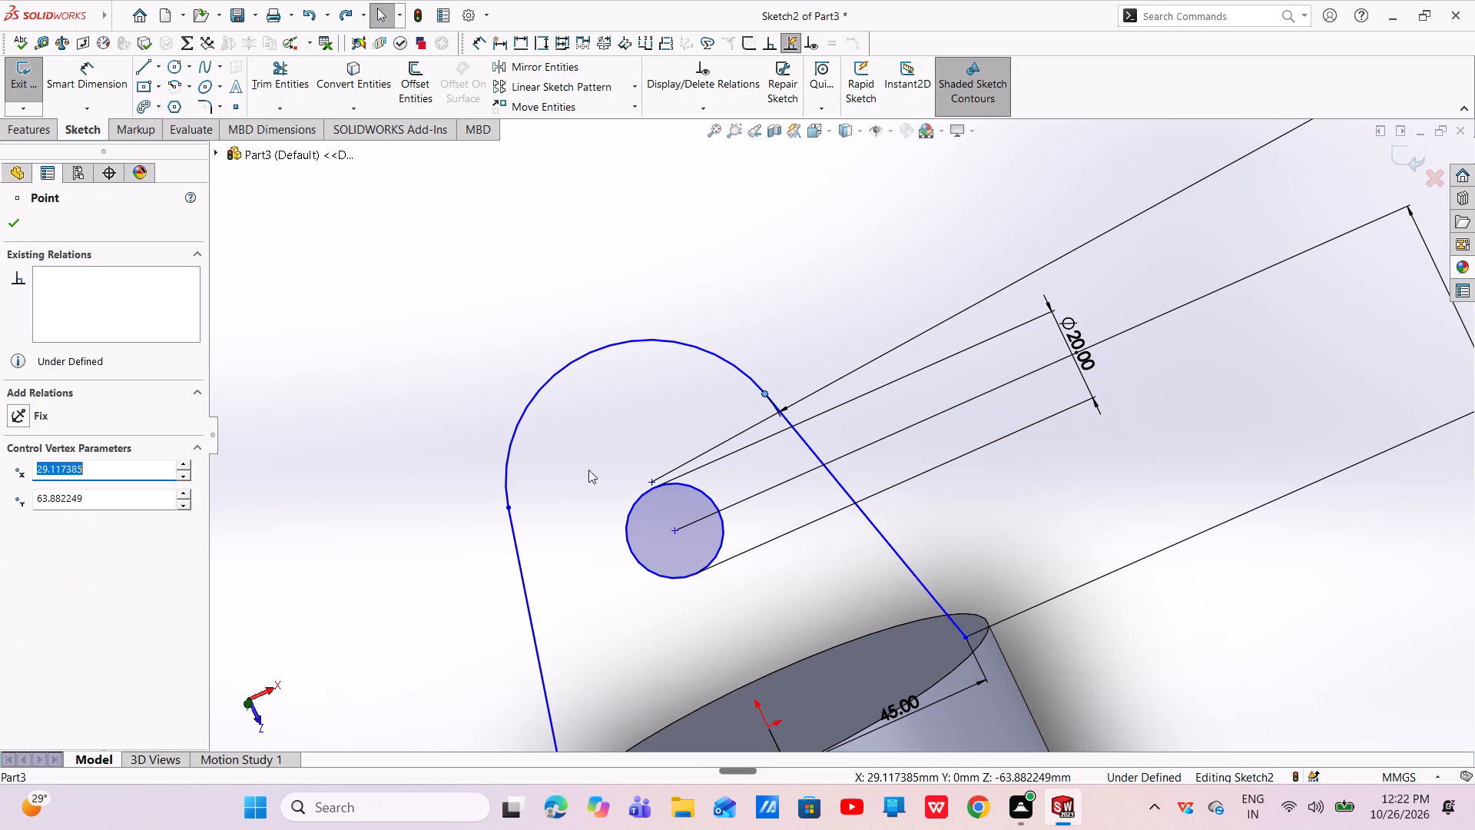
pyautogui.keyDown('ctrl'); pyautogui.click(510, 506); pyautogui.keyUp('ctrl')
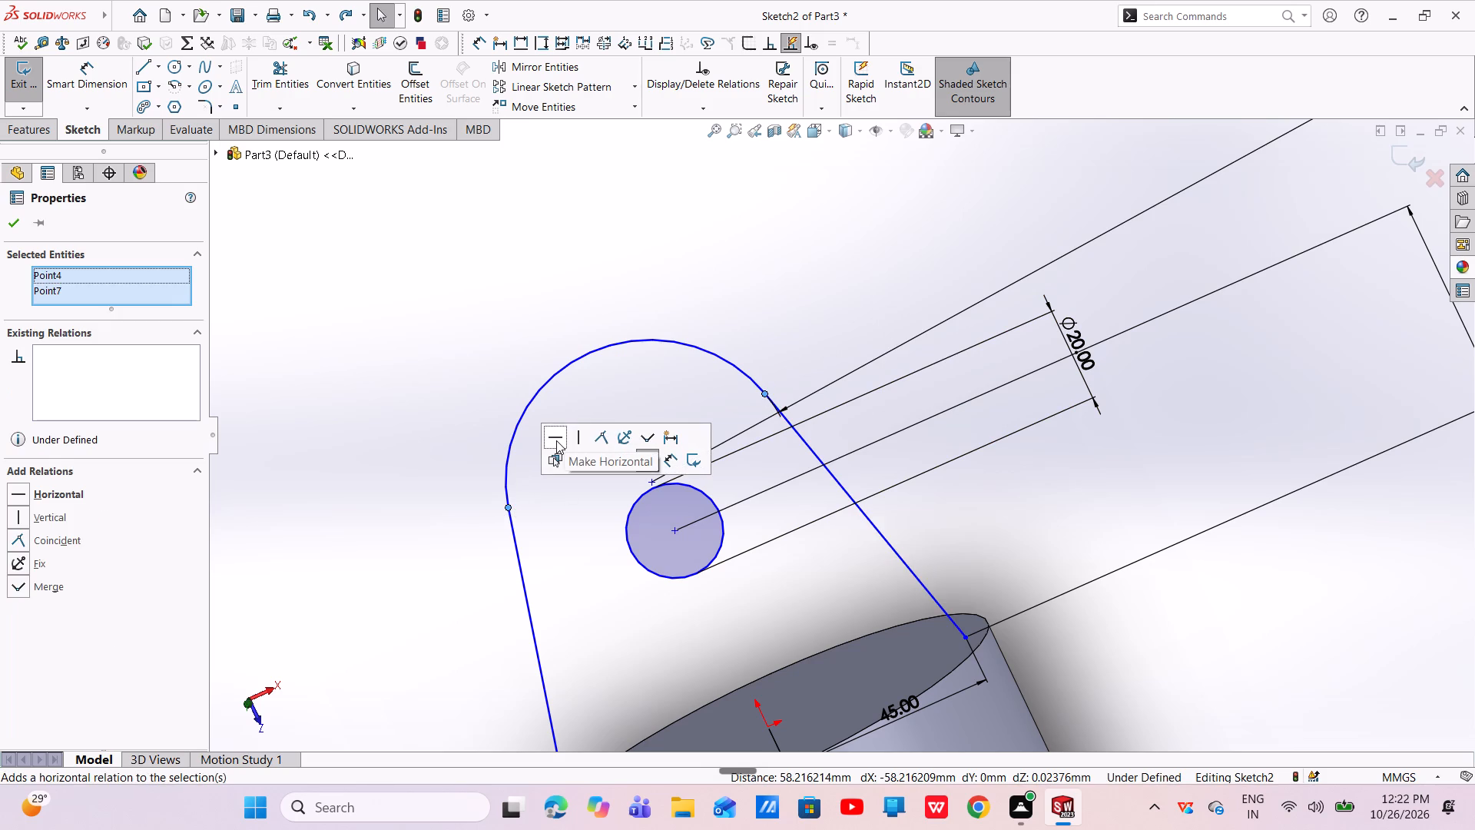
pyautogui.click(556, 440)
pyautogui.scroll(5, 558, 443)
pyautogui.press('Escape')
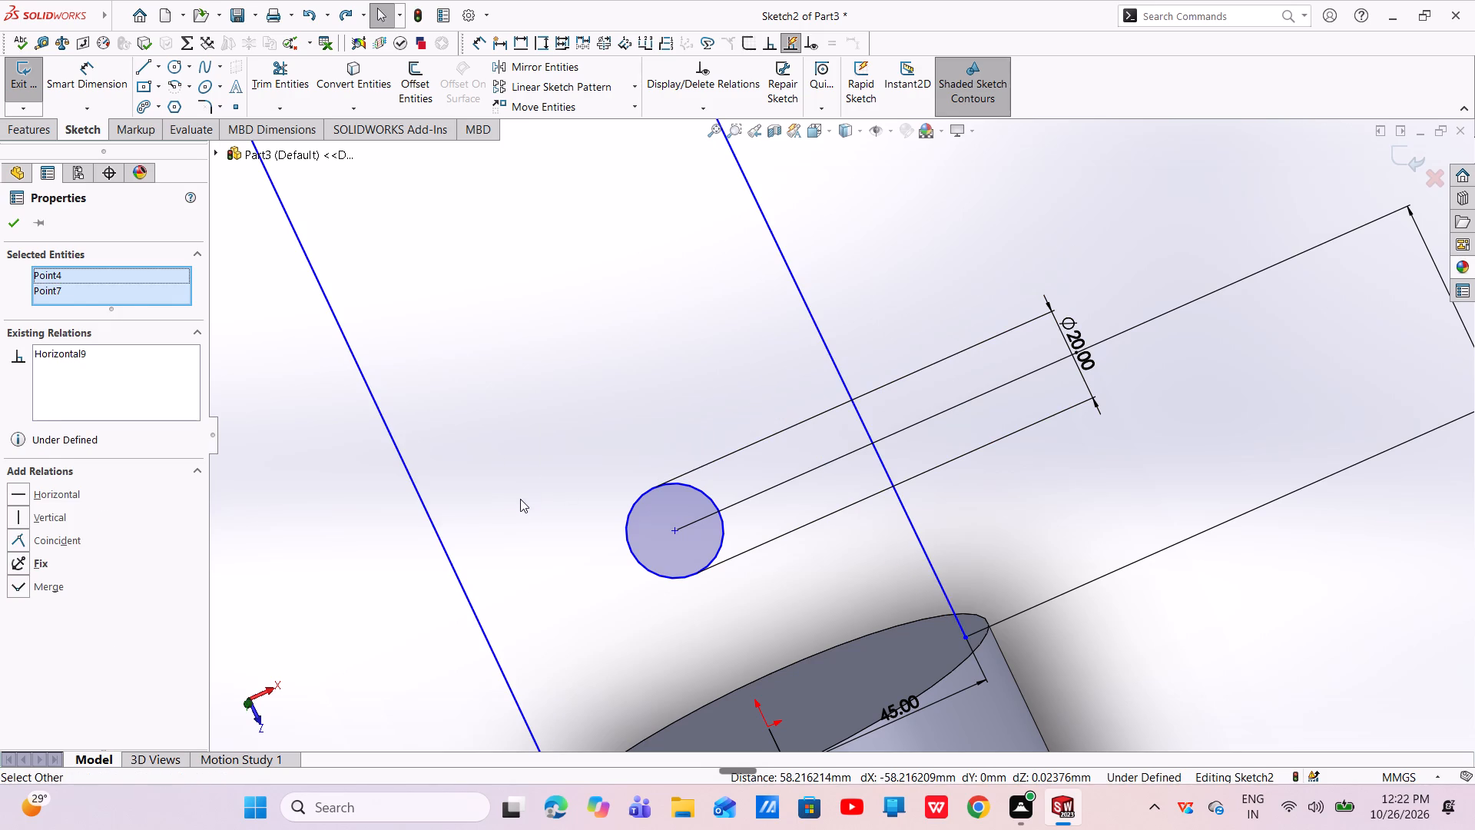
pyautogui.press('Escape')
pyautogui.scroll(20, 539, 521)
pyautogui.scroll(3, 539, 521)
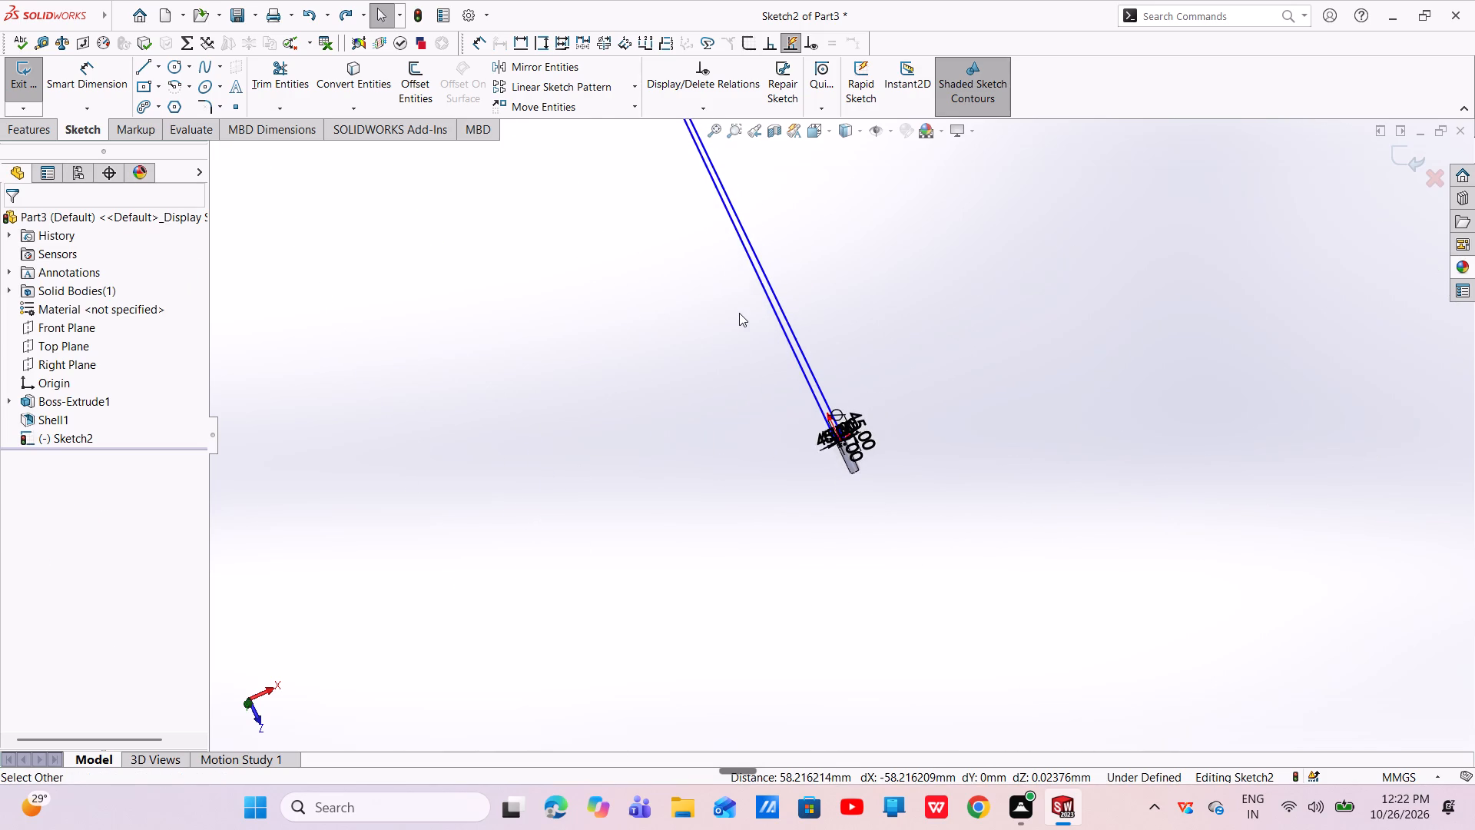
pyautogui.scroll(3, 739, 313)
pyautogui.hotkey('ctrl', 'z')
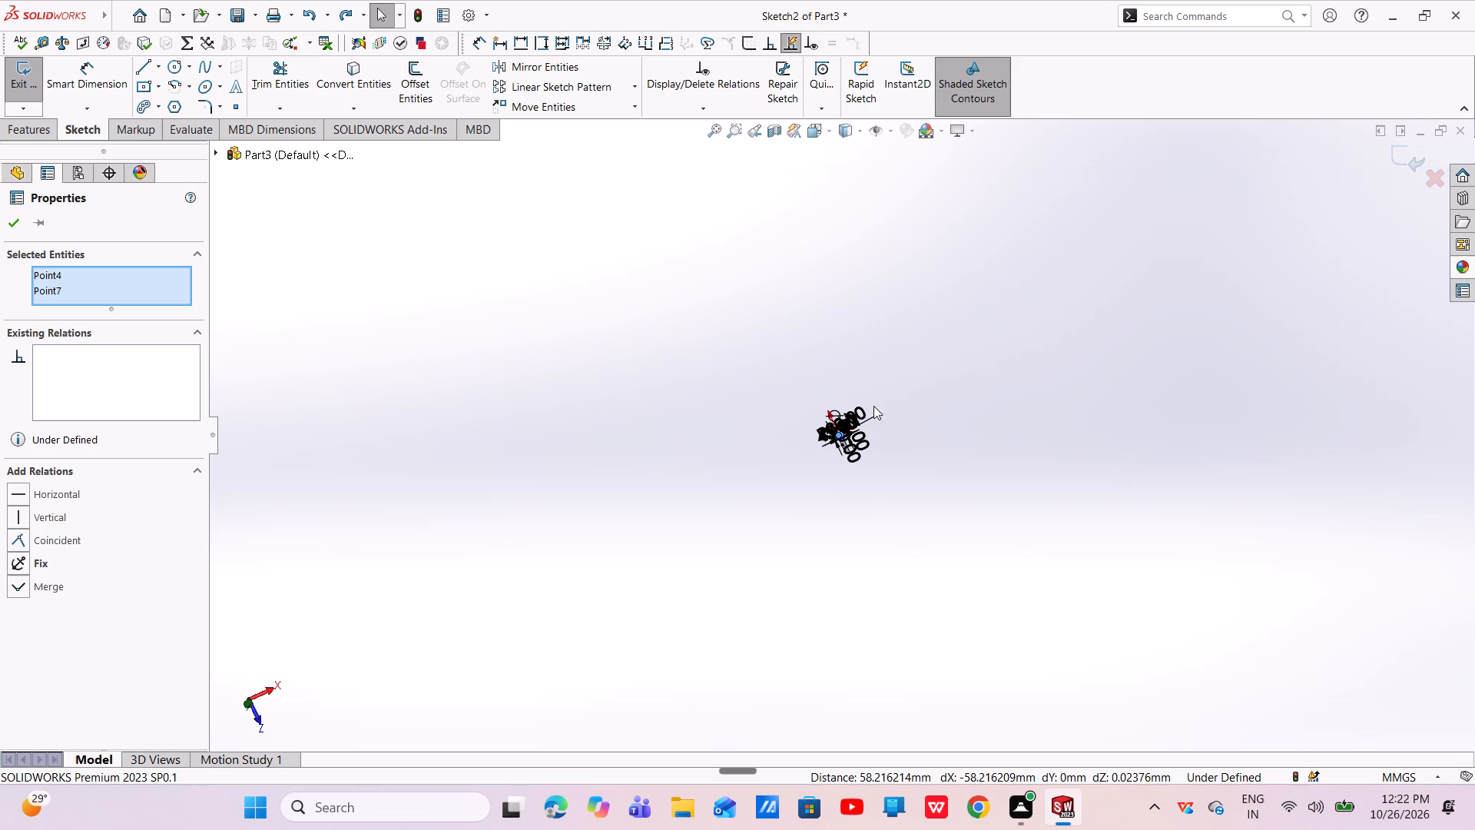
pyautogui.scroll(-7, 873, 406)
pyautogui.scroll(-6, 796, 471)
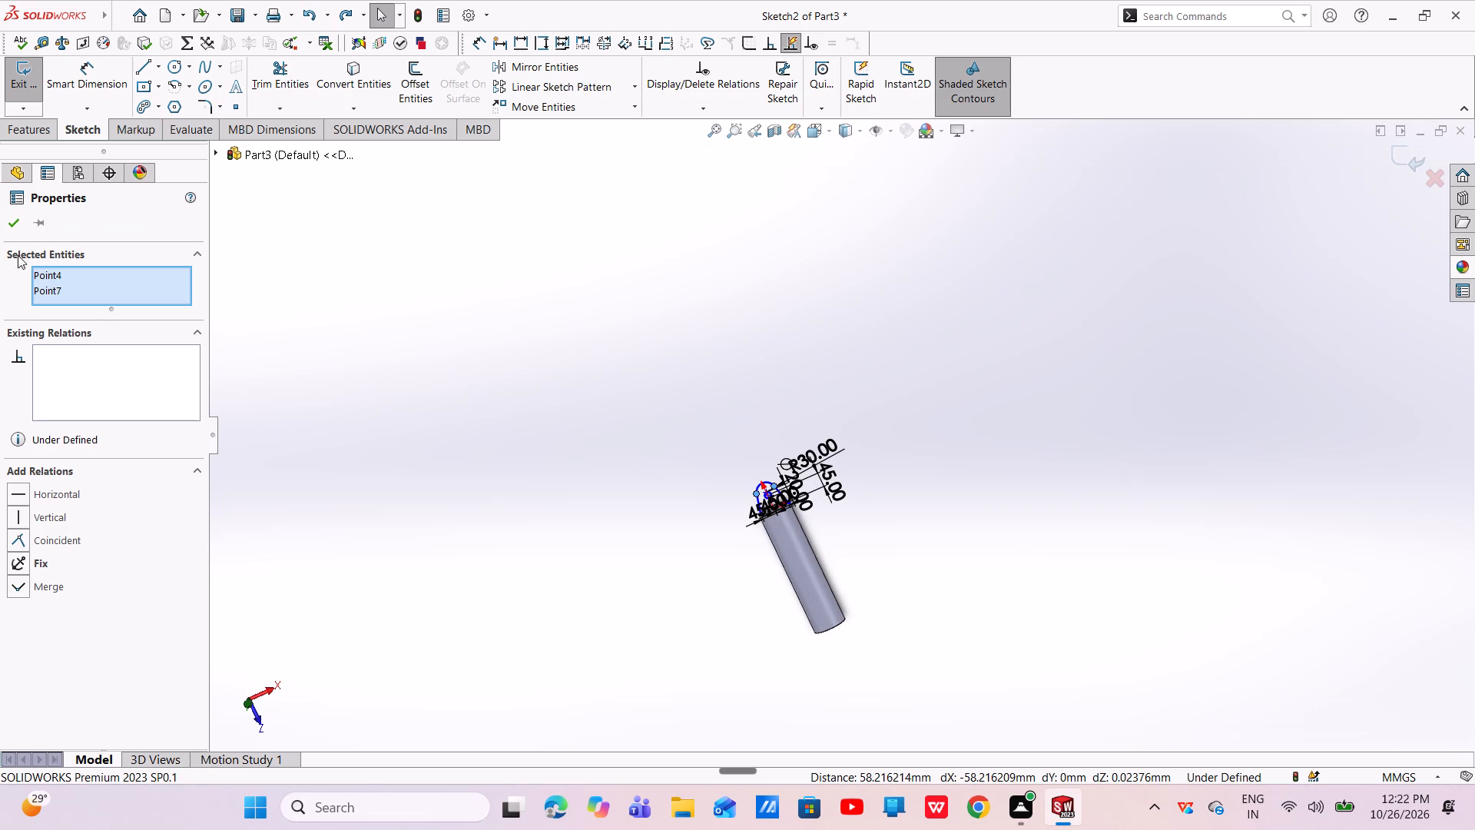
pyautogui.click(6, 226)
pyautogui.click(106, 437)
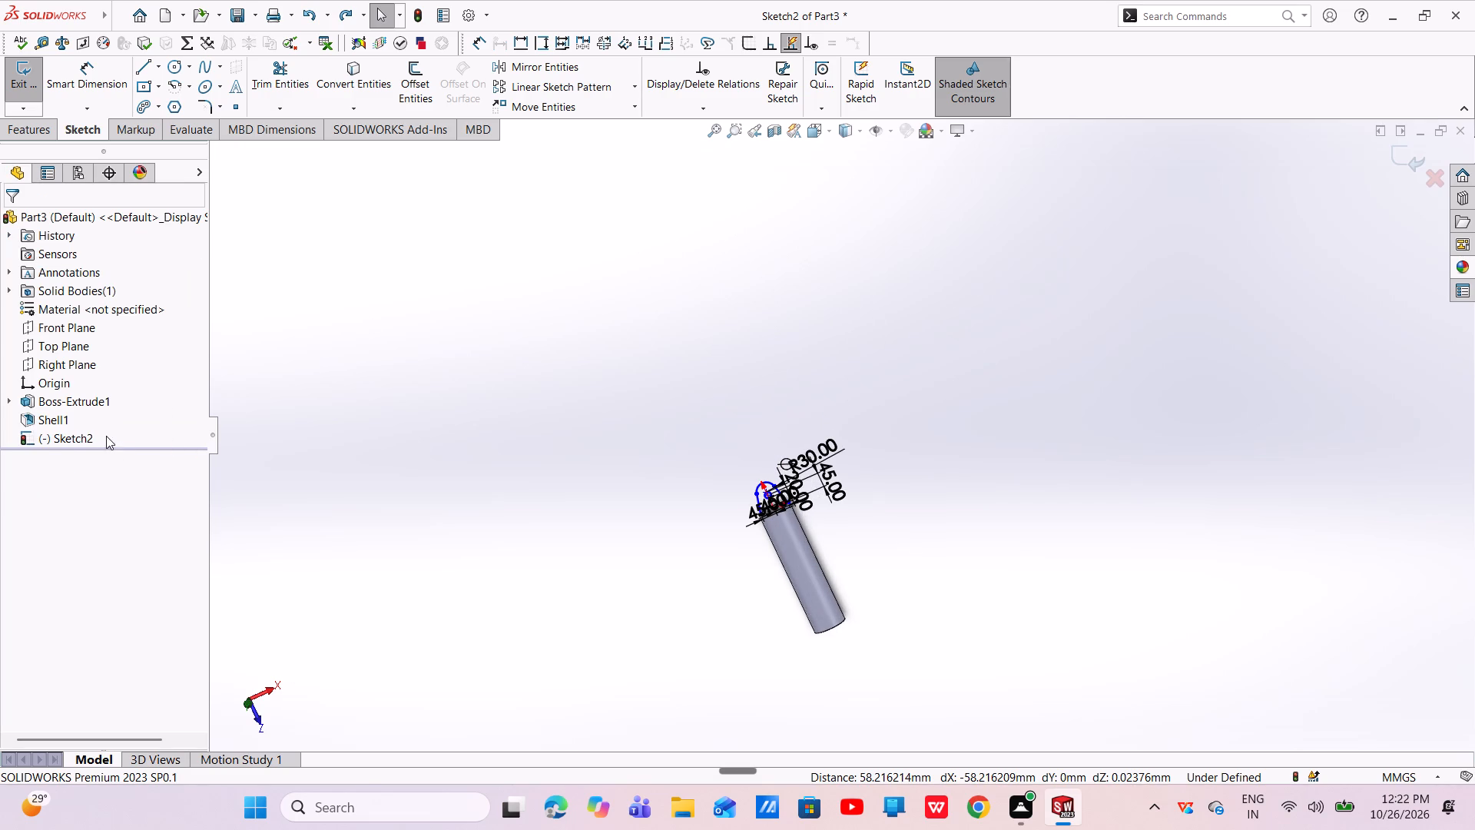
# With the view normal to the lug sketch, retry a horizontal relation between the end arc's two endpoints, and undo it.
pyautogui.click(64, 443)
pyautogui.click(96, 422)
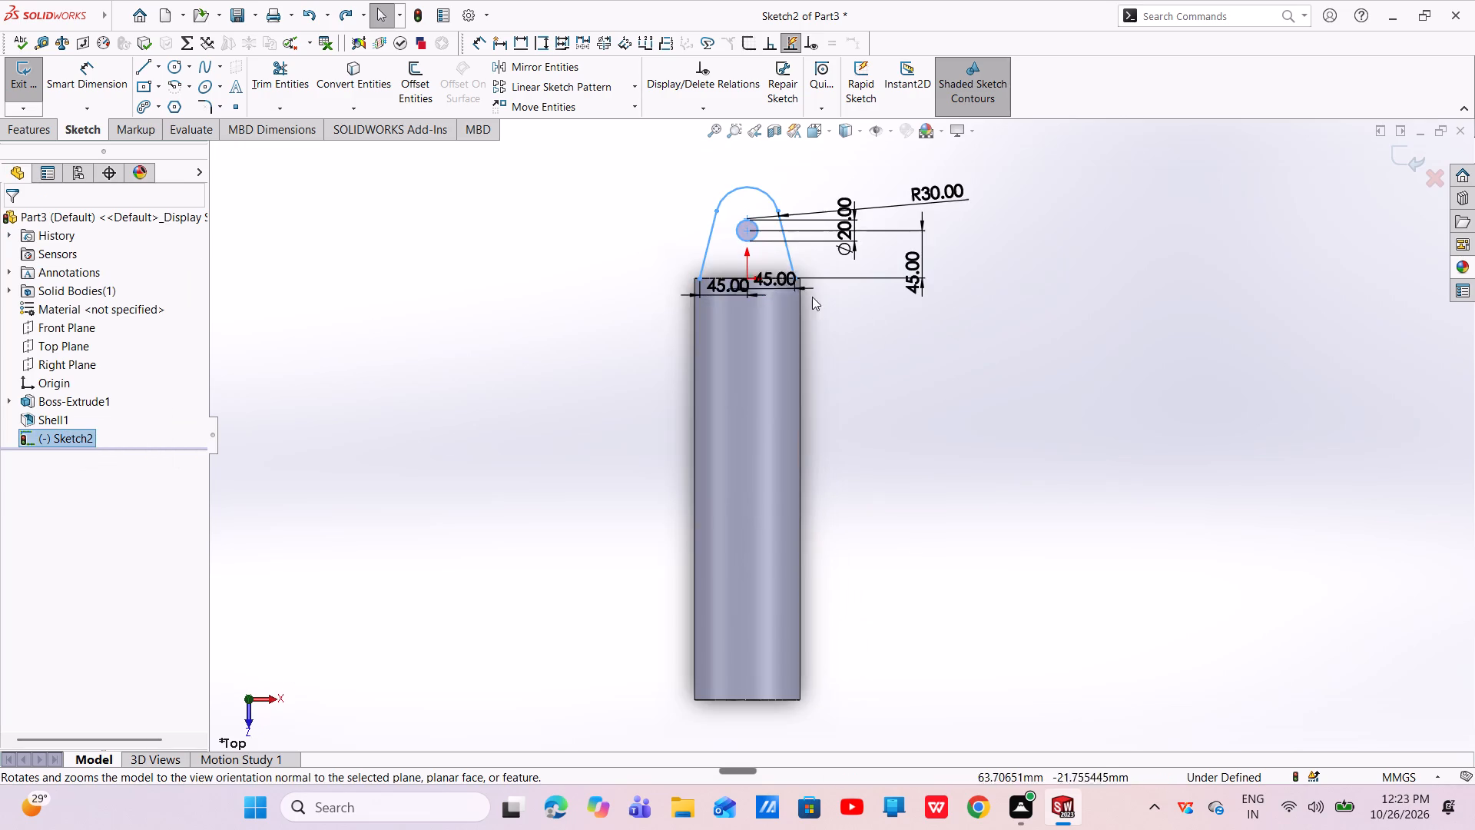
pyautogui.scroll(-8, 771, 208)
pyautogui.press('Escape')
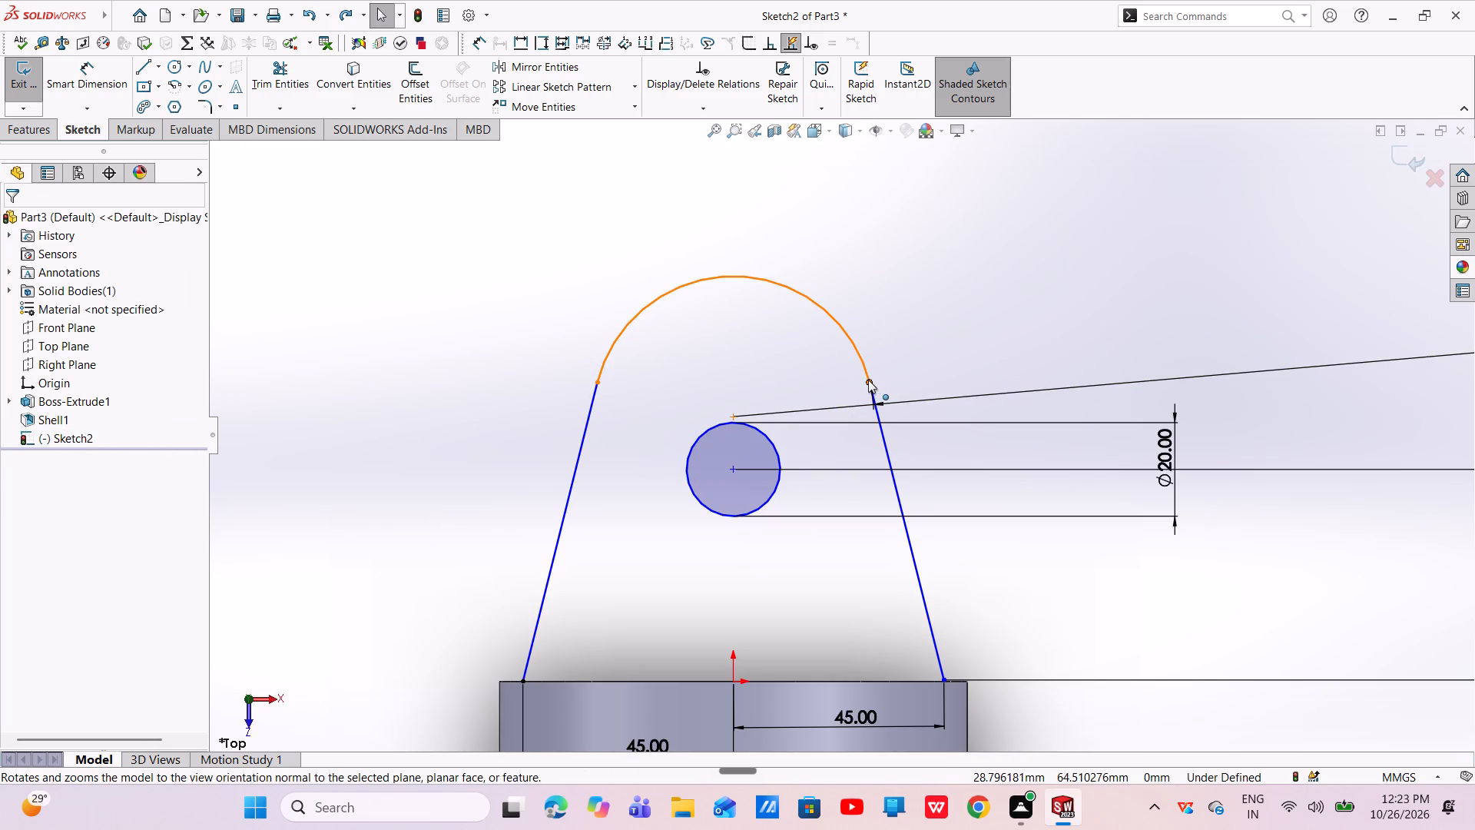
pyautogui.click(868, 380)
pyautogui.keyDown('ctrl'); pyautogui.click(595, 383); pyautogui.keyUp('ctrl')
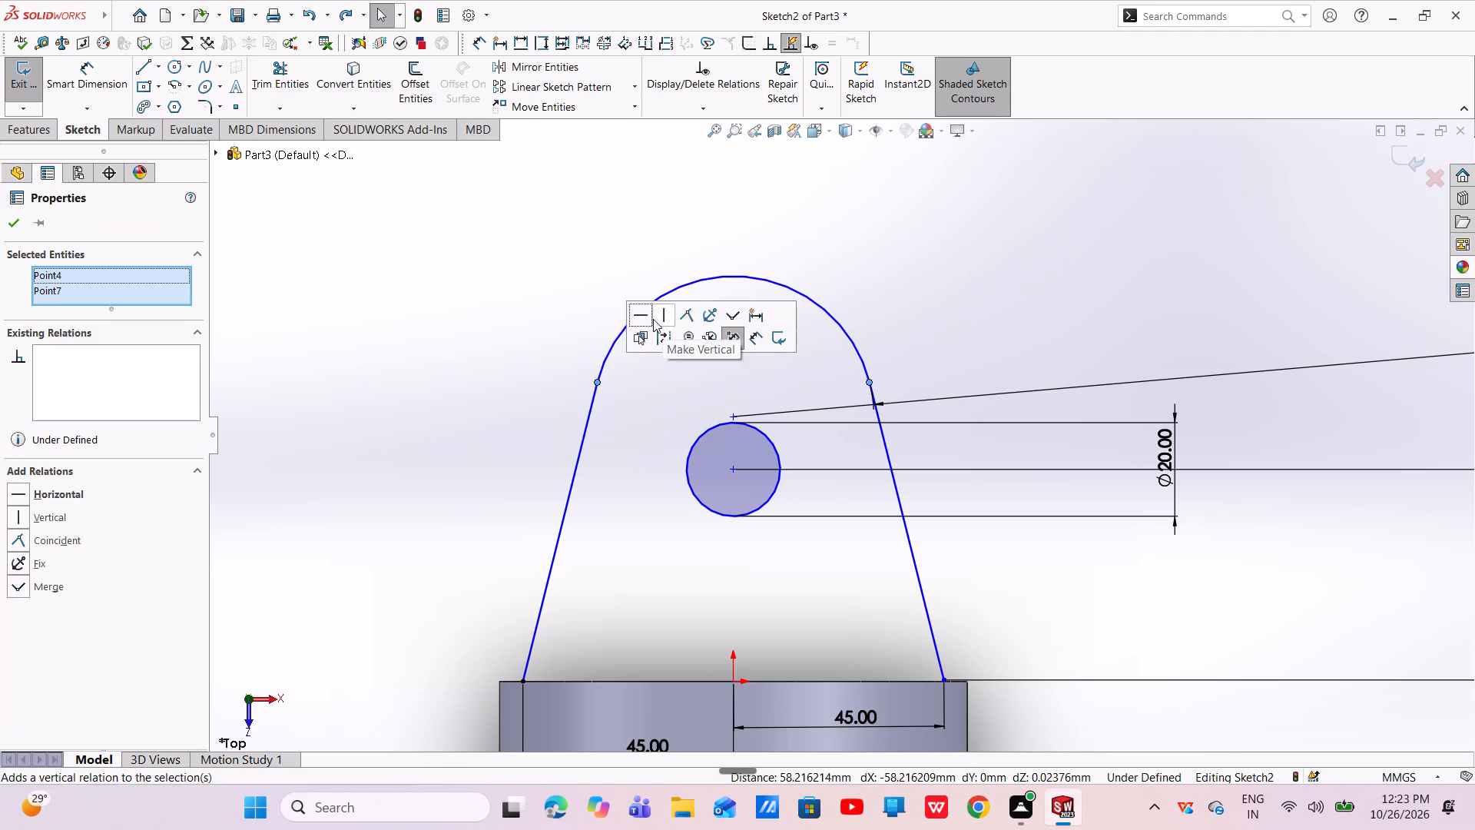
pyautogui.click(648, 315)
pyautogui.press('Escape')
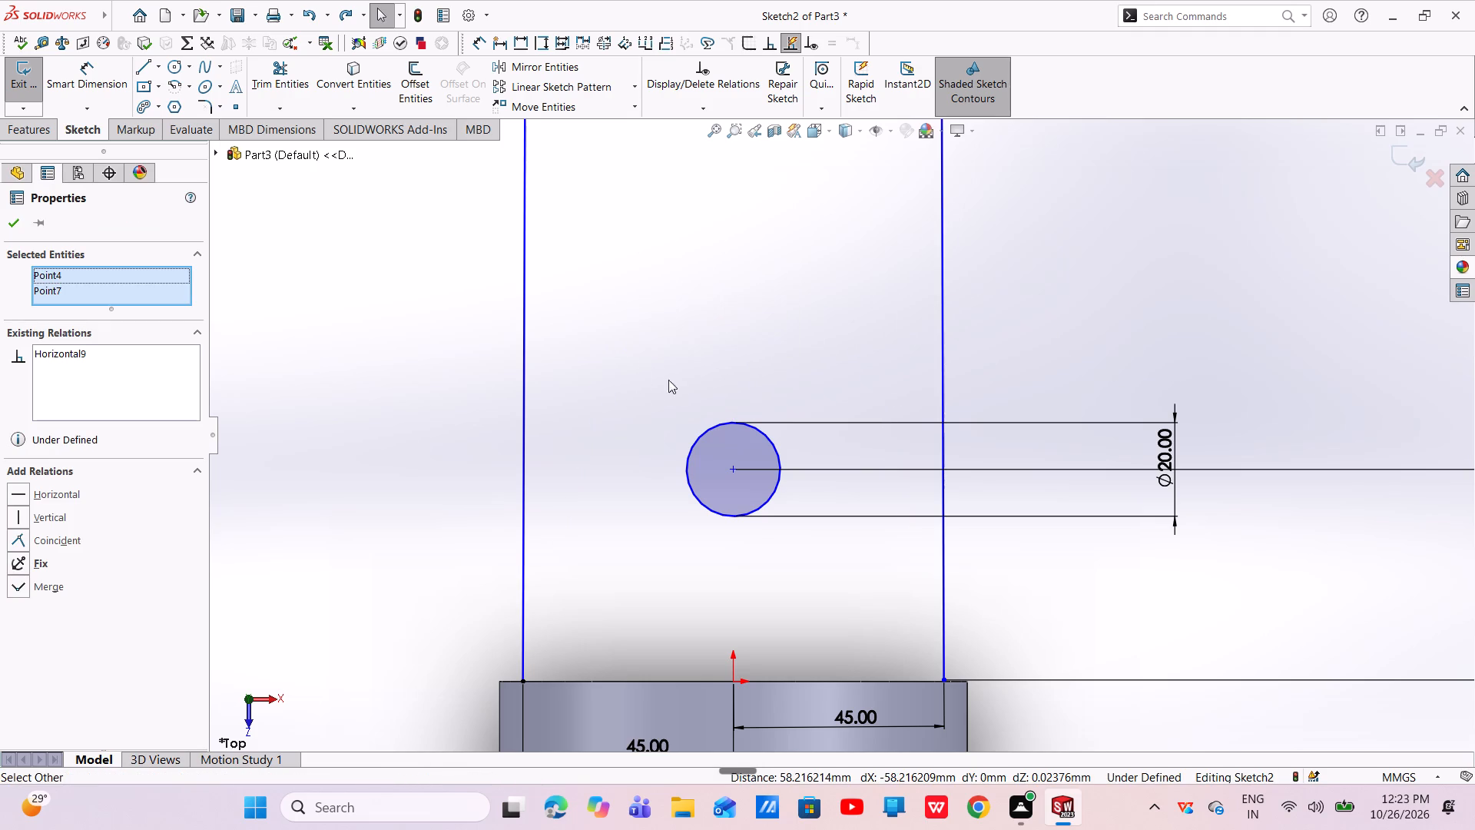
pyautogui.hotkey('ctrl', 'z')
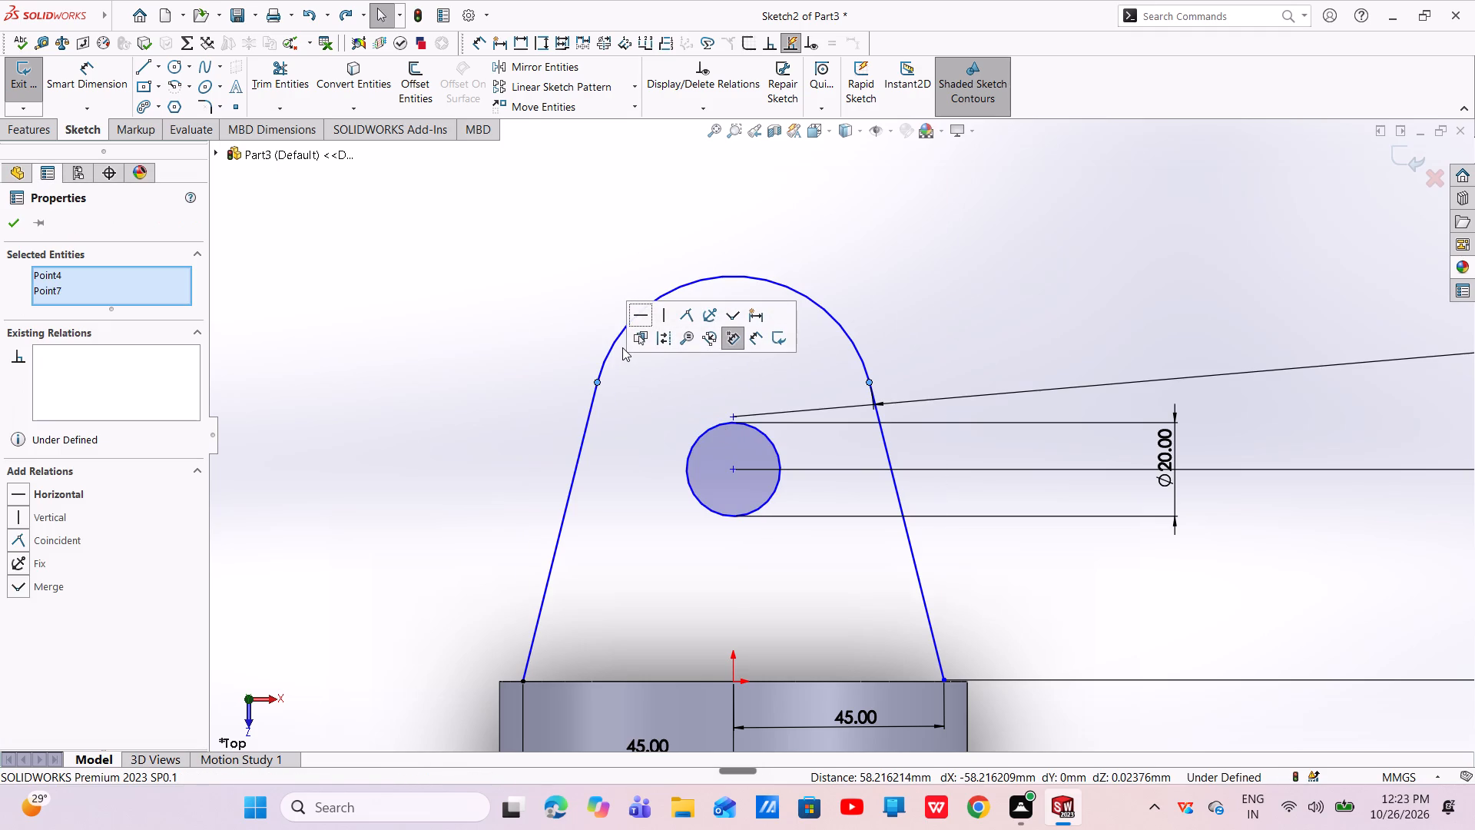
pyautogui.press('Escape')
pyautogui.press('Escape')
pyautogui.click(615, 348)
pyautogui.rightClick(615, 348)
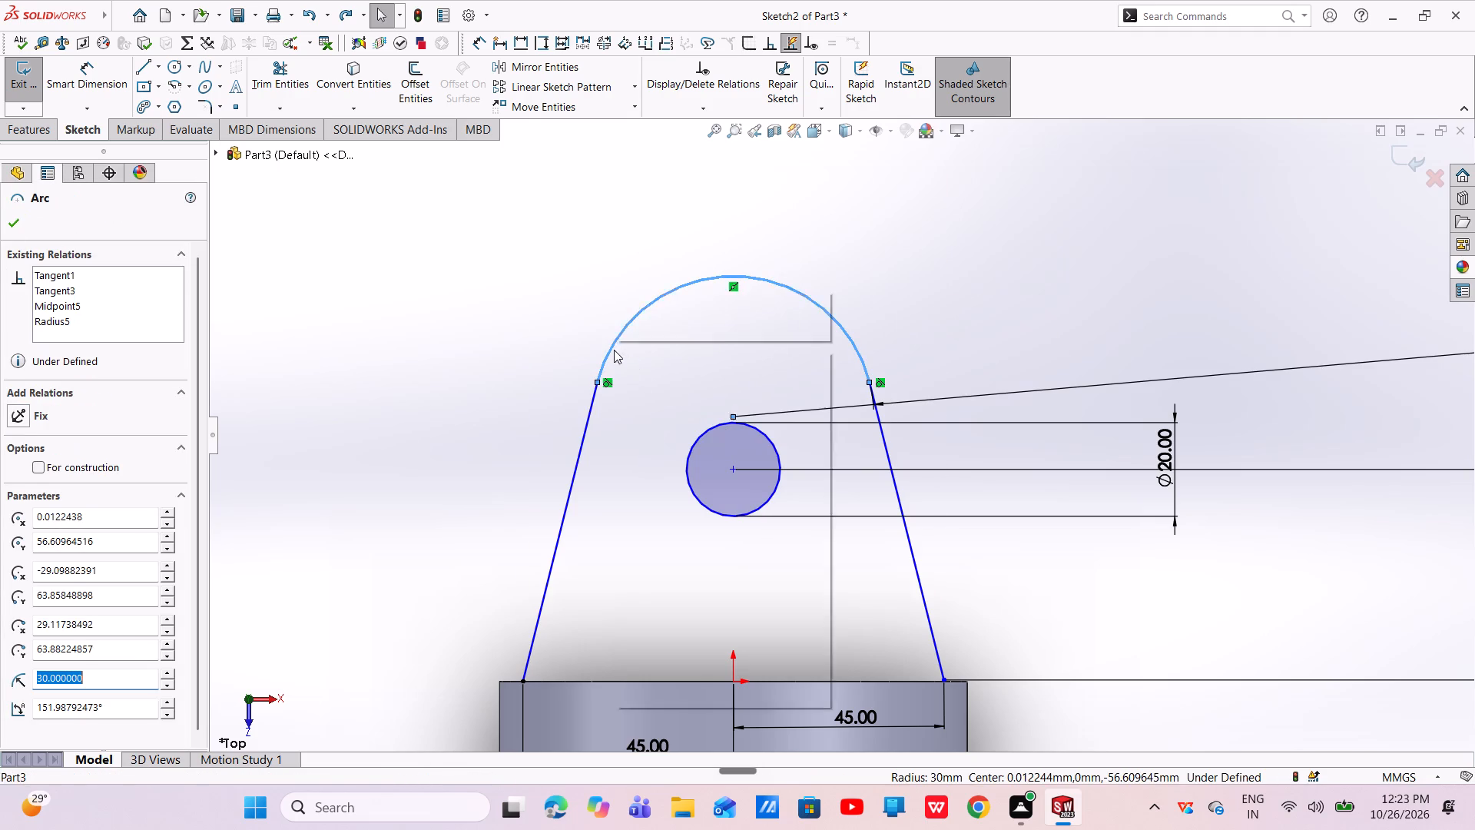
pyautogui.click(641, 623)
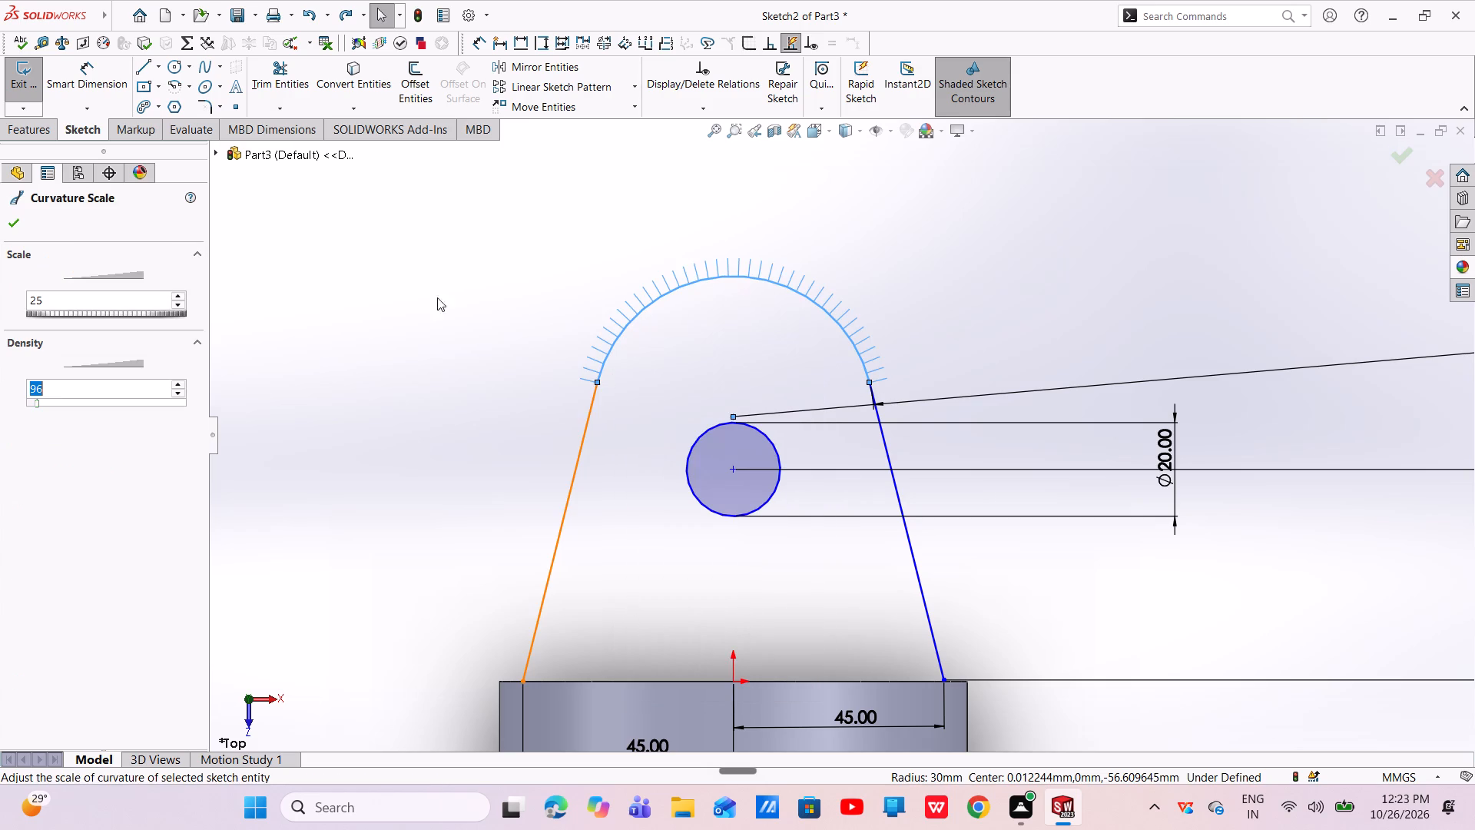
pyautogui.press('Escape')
# Delete the lug's rounded end arc along with its associated radius dimension.
pyautogui.click(671, 291)
pyautogui.rightClick(671, 293)
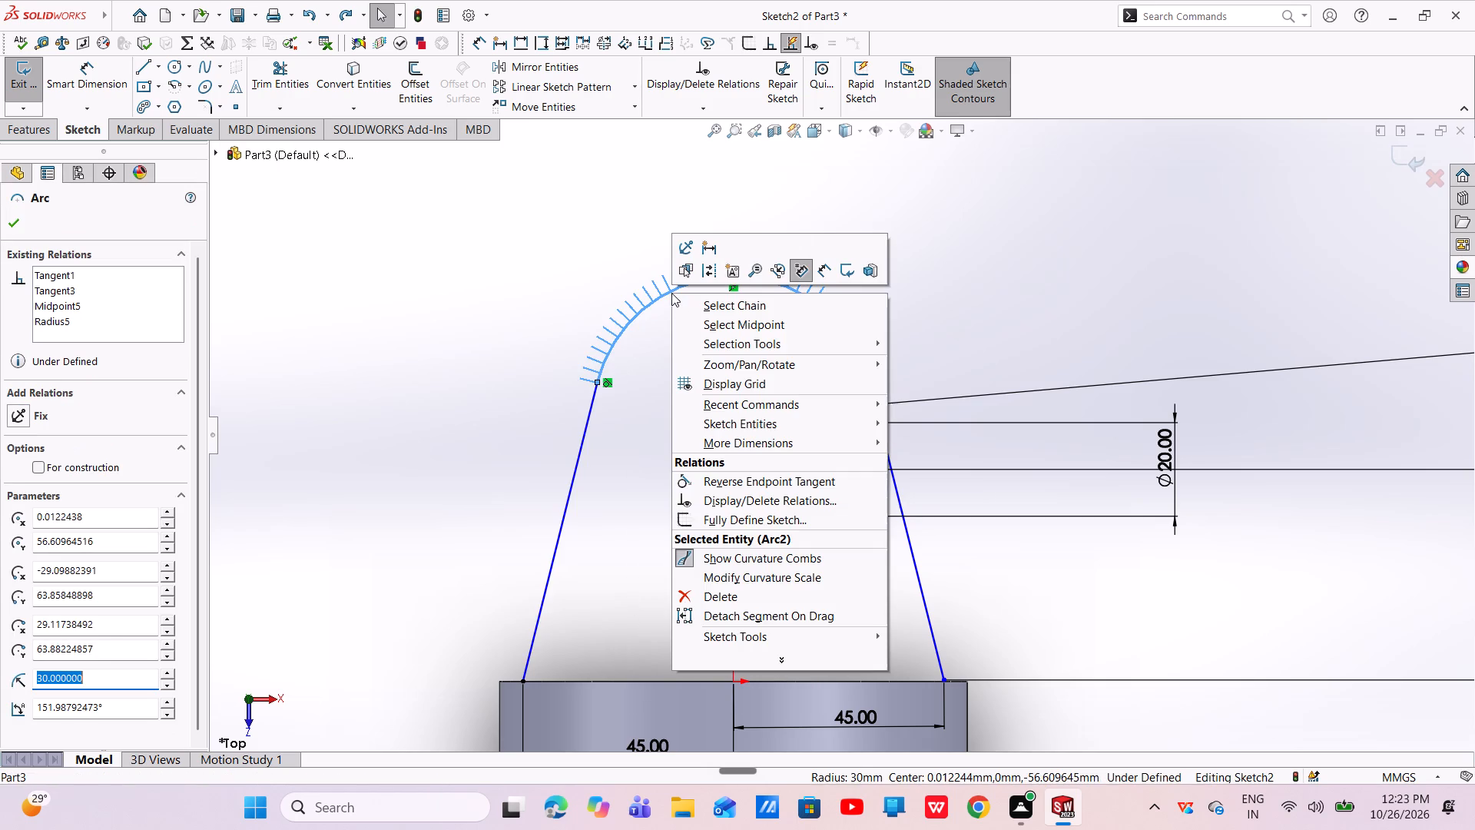
pyautogui.click(694, 600)
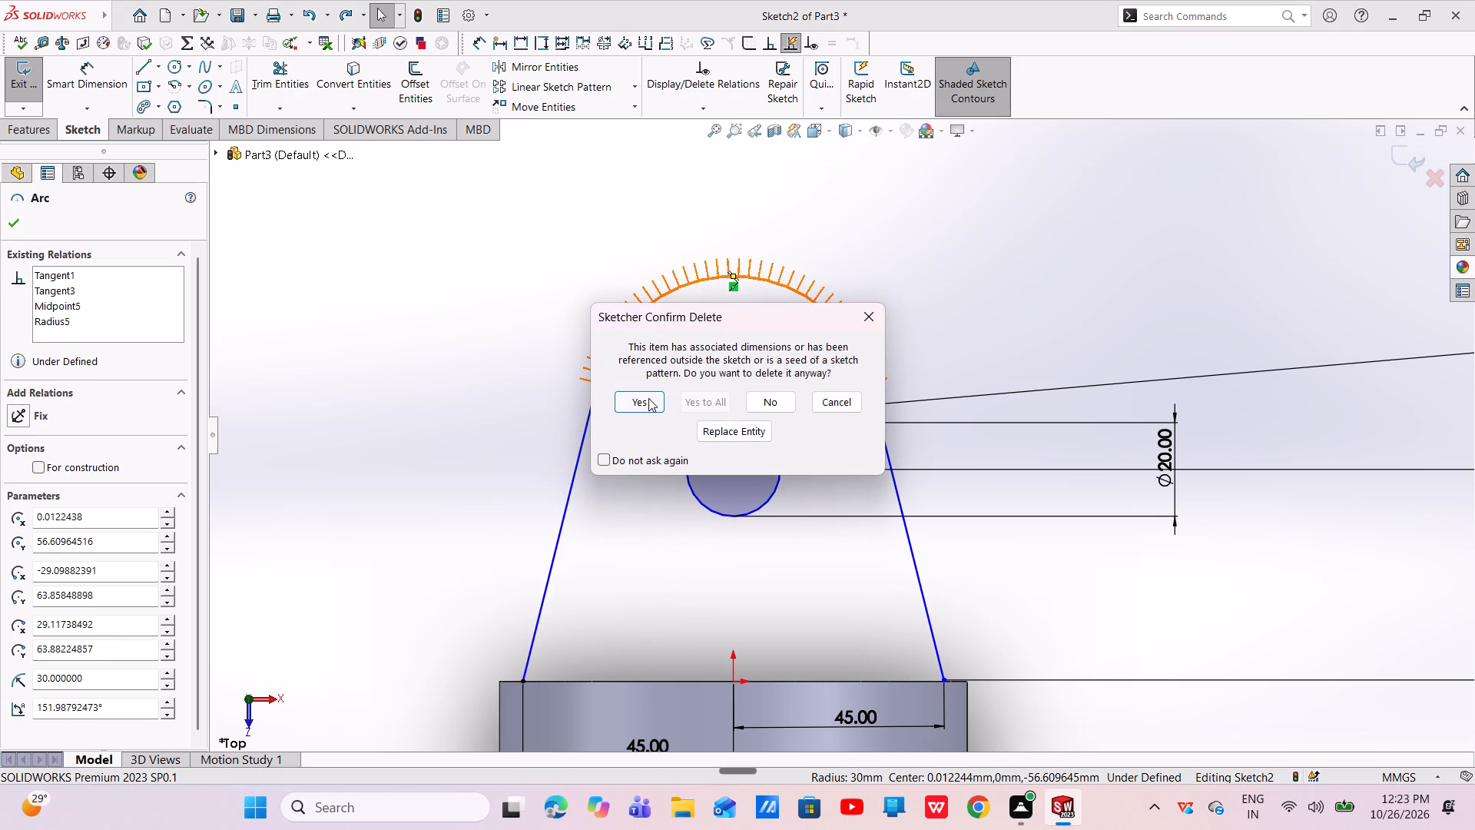
pyautogui.click(648, 398)
pyautogui.press('Escape')
# Redraw the lug's rounded end as a tangent arc of about 30 mm radius joining the upper ends of both side lines.
pyautogui.click(151, 61)
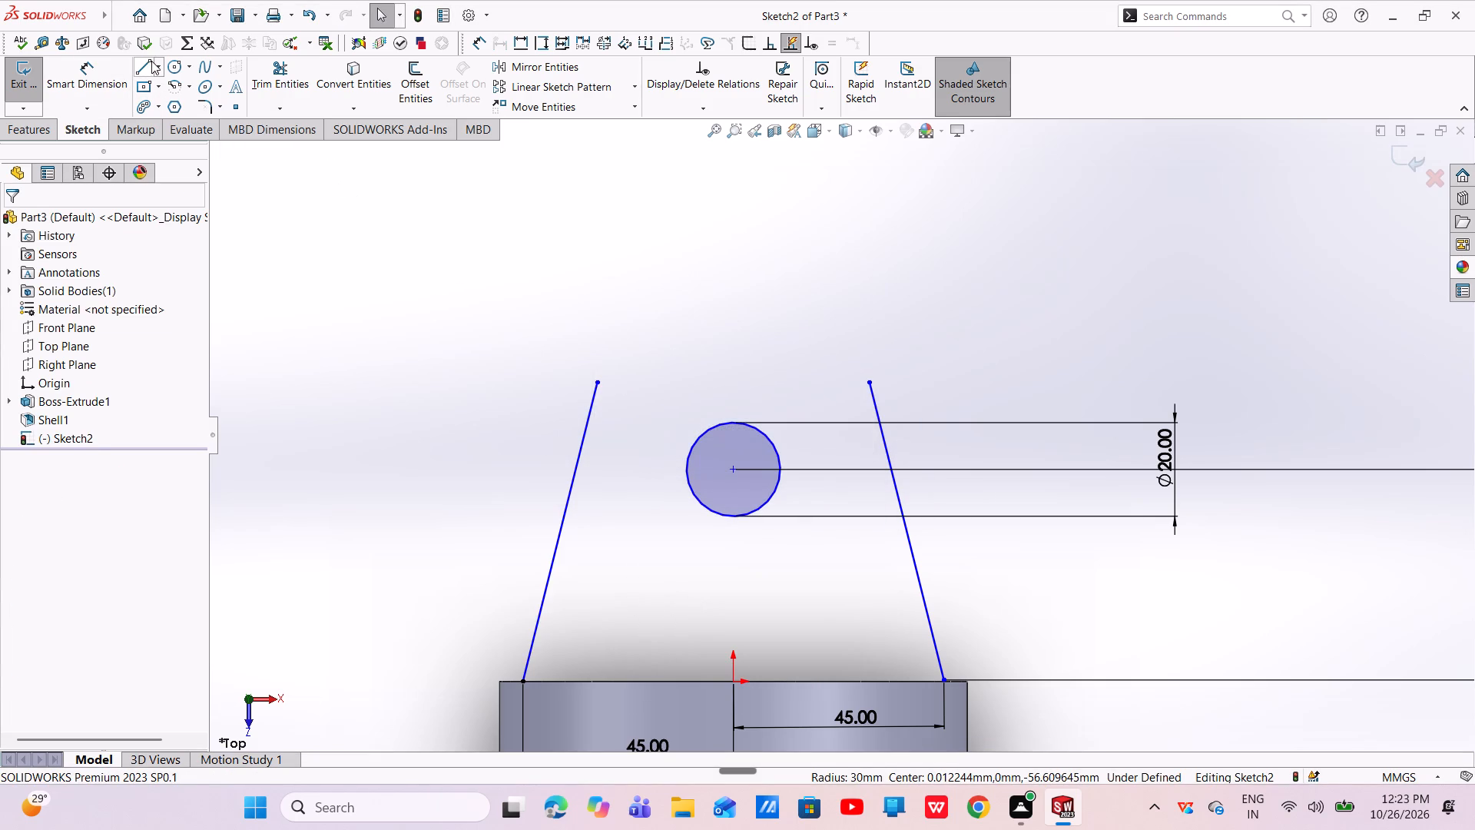
pyautogui.click(600, 381)
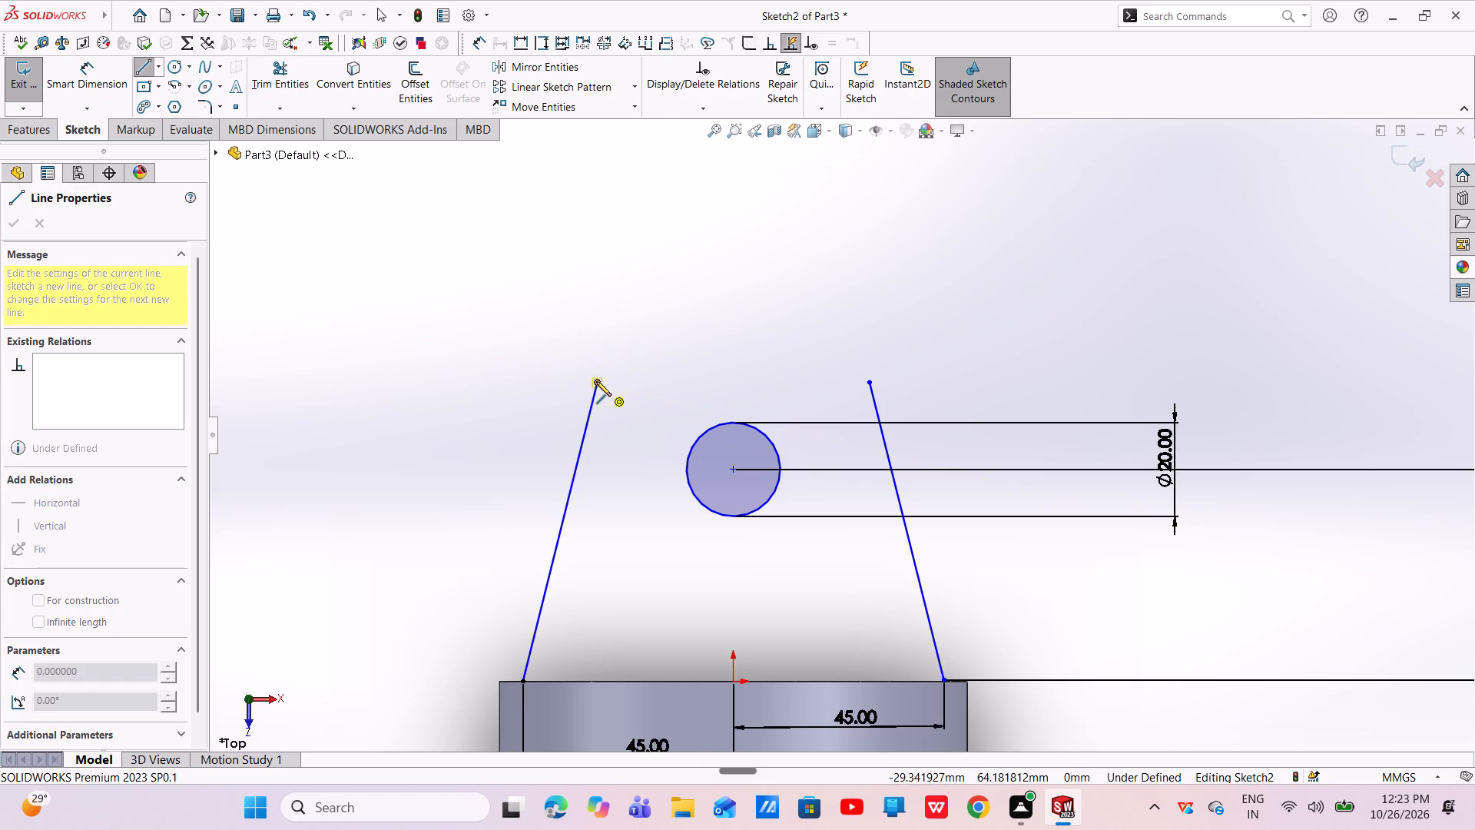
pyautogui.click(868, 382)
pyautogui.rightClick(869, 383)
pyautogui.click(886, 394)
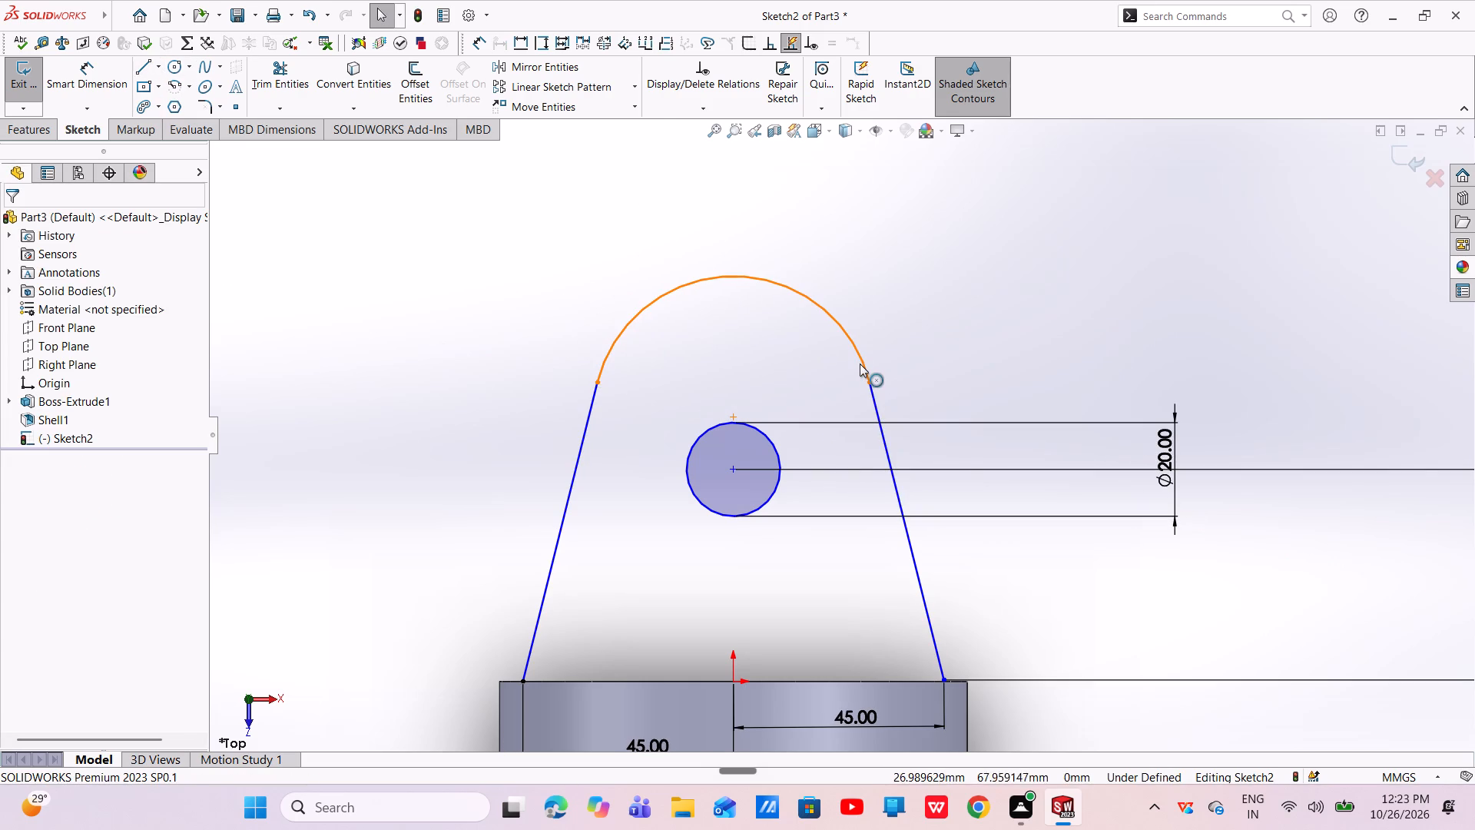
# Apply tangent relations between the redrawn end arc and each of the lug's two side lines.
pyautogui.click(862, 362)
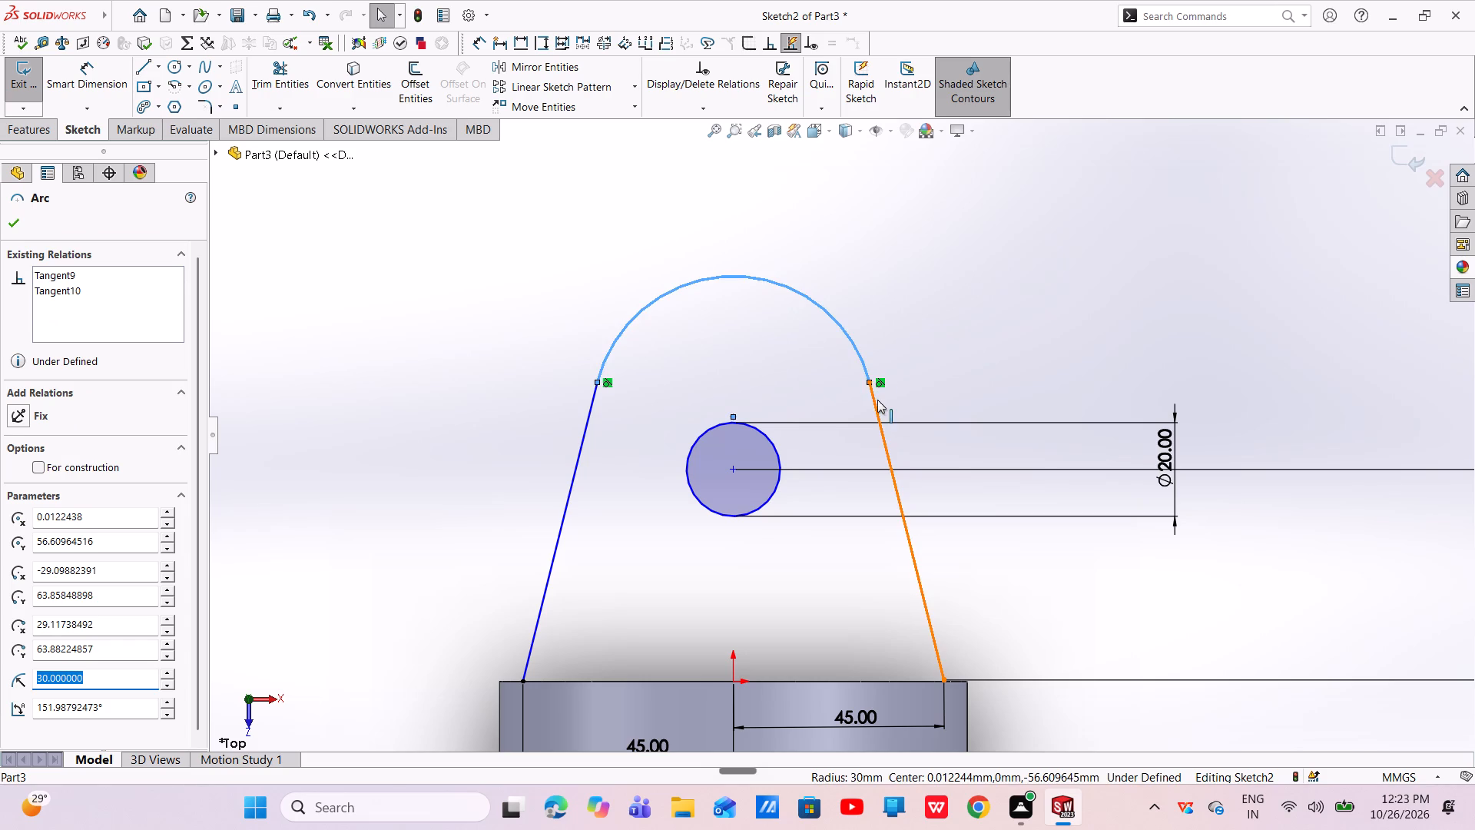
pyautogui.keyDown('ctrl'); pyautogui.click(877, 402); pyautogui.keyUp('ctrl')
pyautogui.click(914, 334)
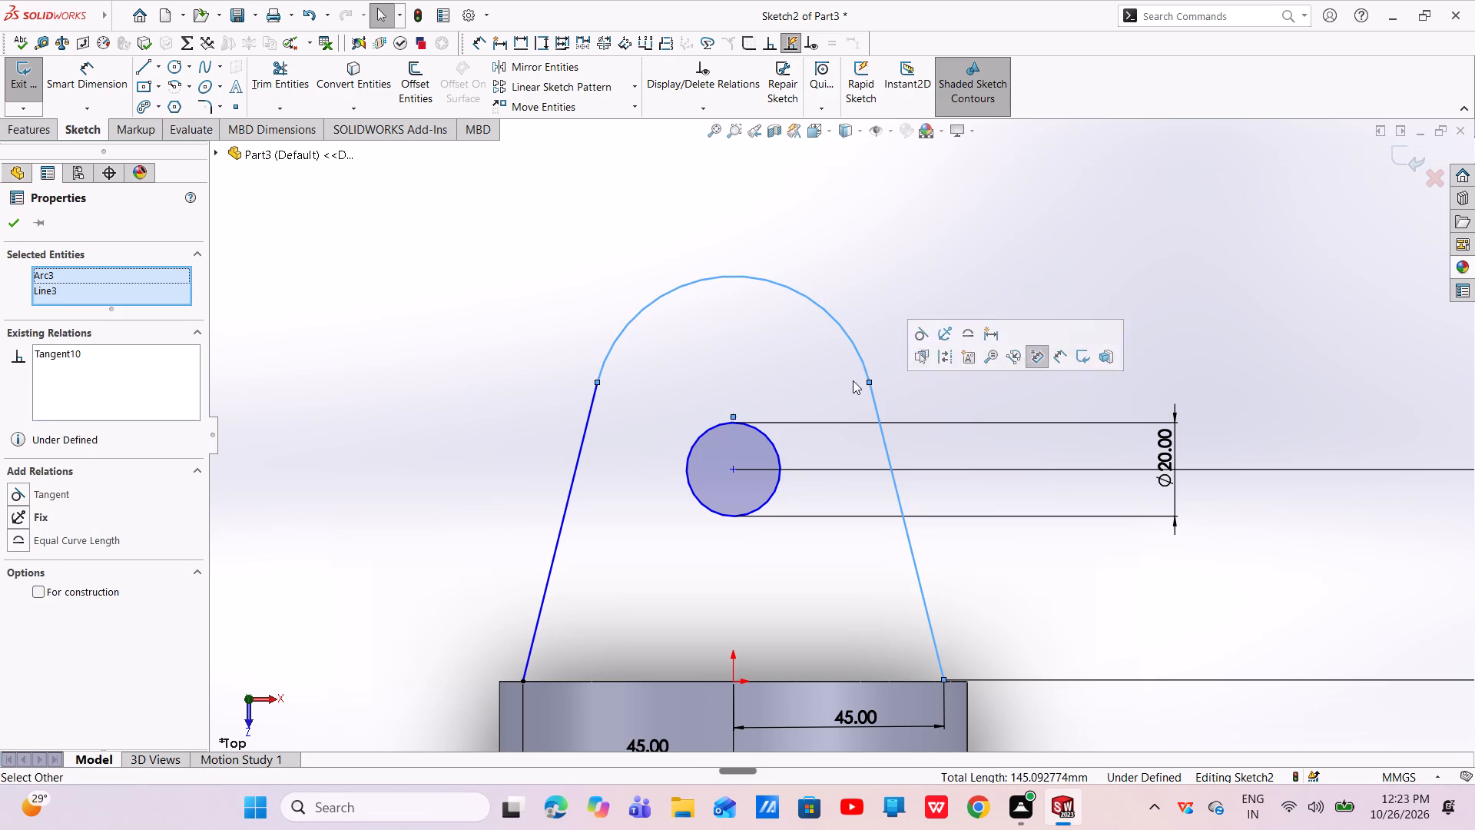
pyautogui.press('Escape')
pyautogui.click(602, 360)
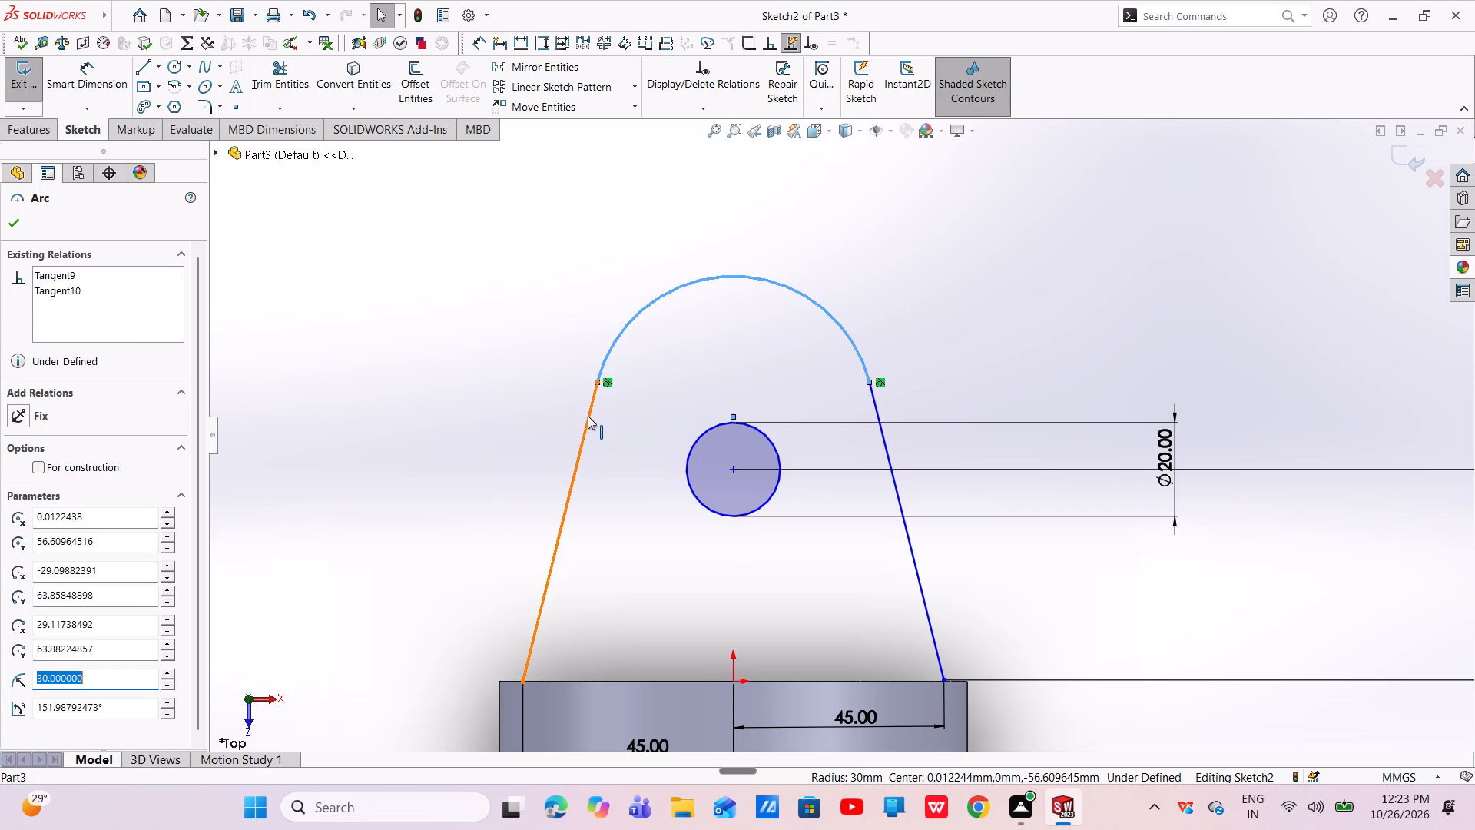
pyautogui.keyDown('ctrl'); pyautogui.click(588, 417); pyautogui.keyUp('ctrl')
pyautogui.click(636, 344)
pyautogui.press('Escape')
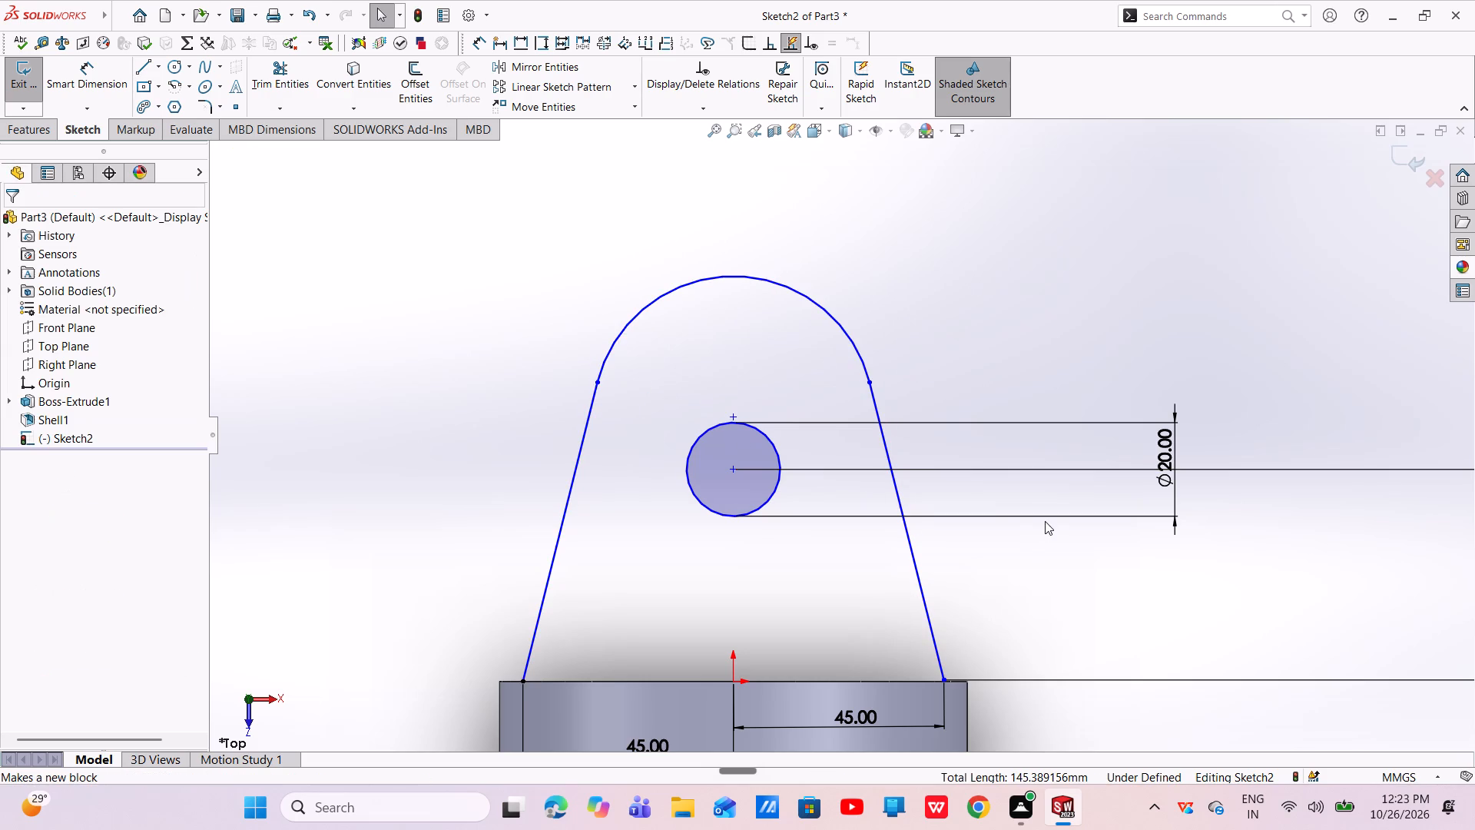
pyautogui.press('Escape')
pyautogui.scroll(1, 1046, 523)
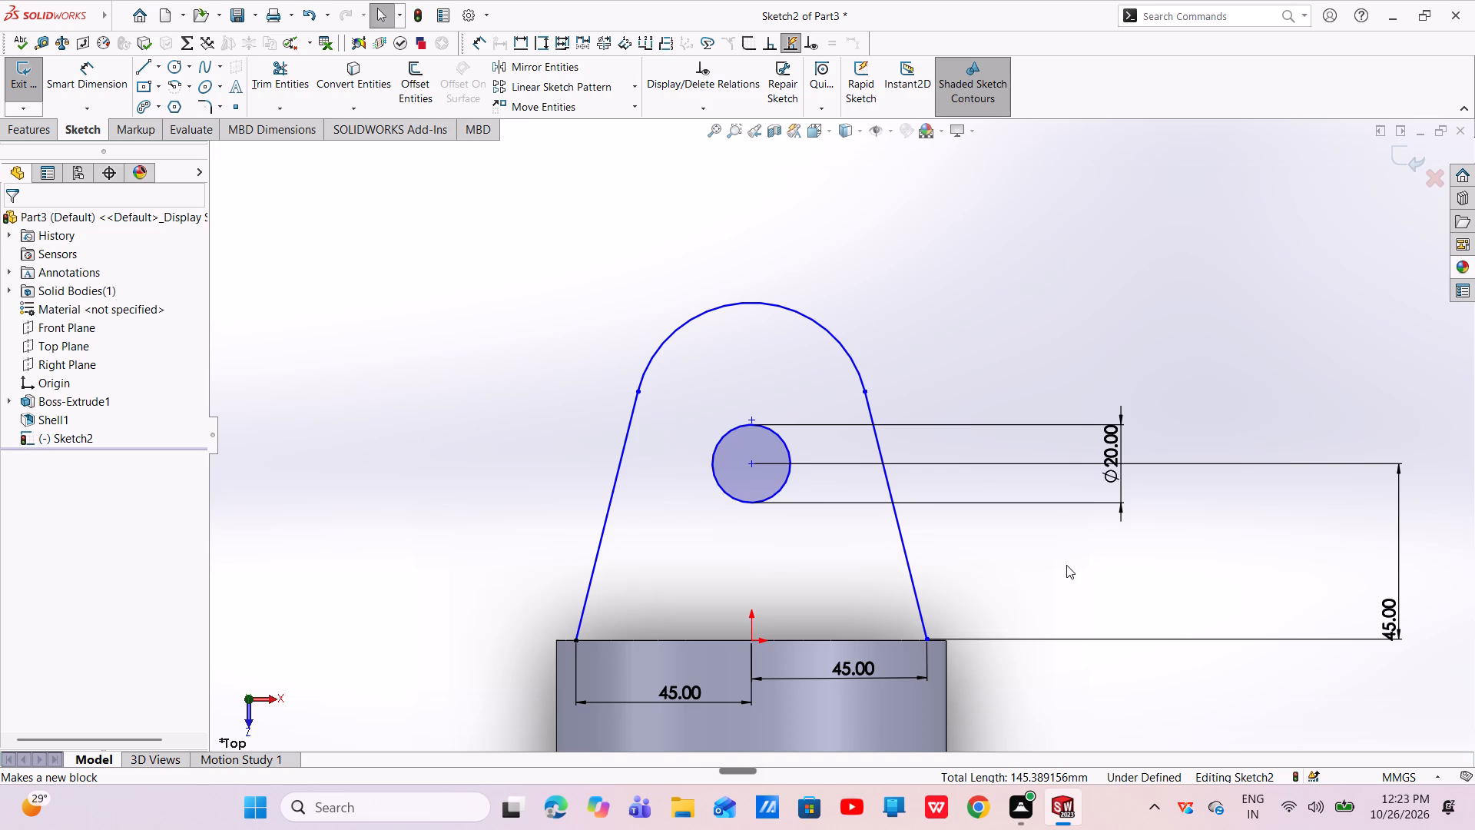
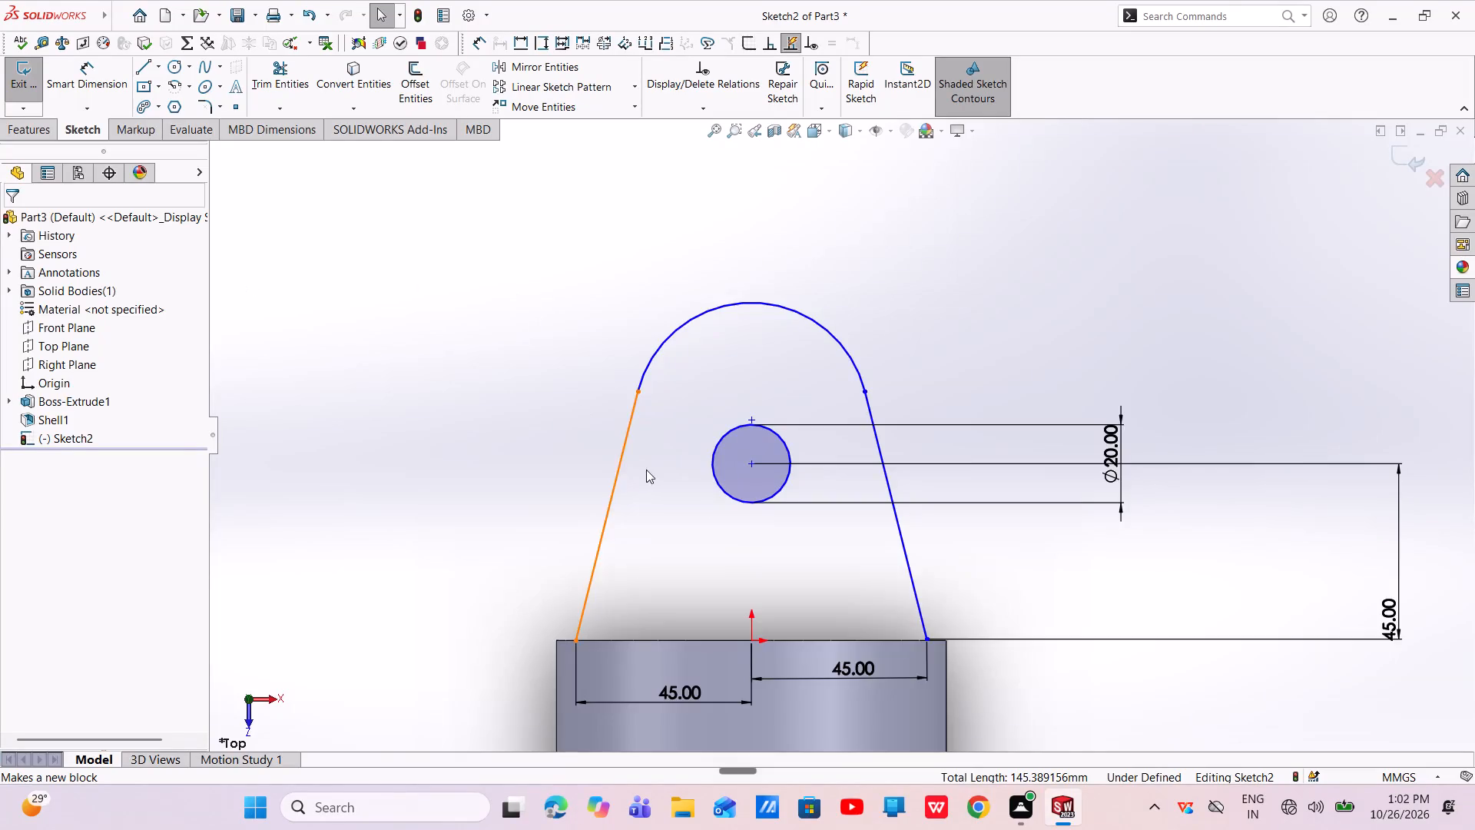
# Draw a line closing the lug profile along its base, joining the lower ends of the two side lines.
pyautogui.scroll(5, 804, 553)
pyautogui.moveTo(824, 534); pyautogui.dragTo(610, 612, button='middle')
pyautogui.scroll(-8, 801, 378)
pyautogui.scroll(6, 1115, 607)
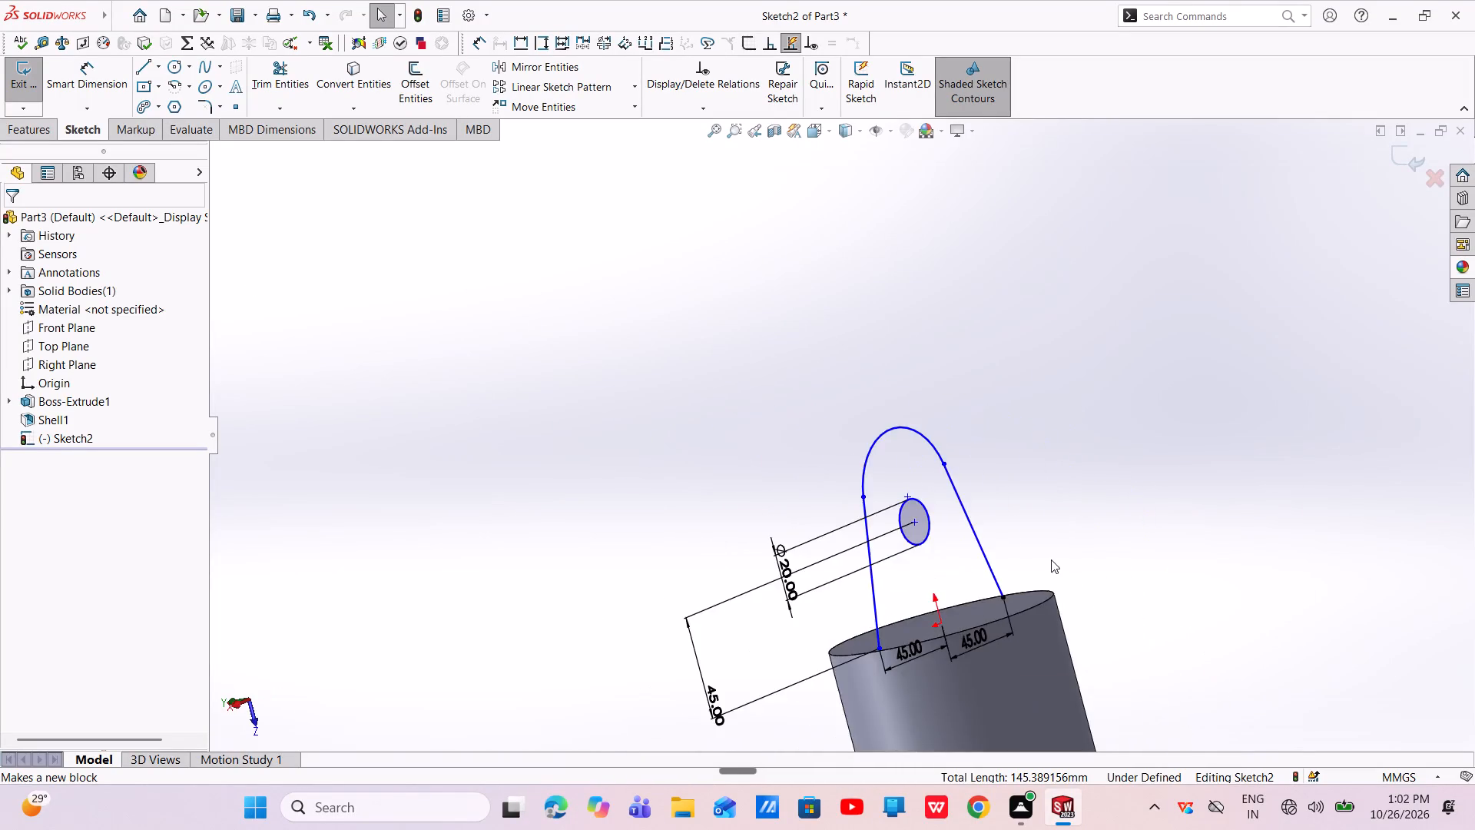
pyautogui.moveTo(1051, 559); pyautogui.dragTo(1171, 615, button='middle')
pyautogui.scroll(-5, 1109, 578)
pyautogui.scroll(5, 1016, 462)
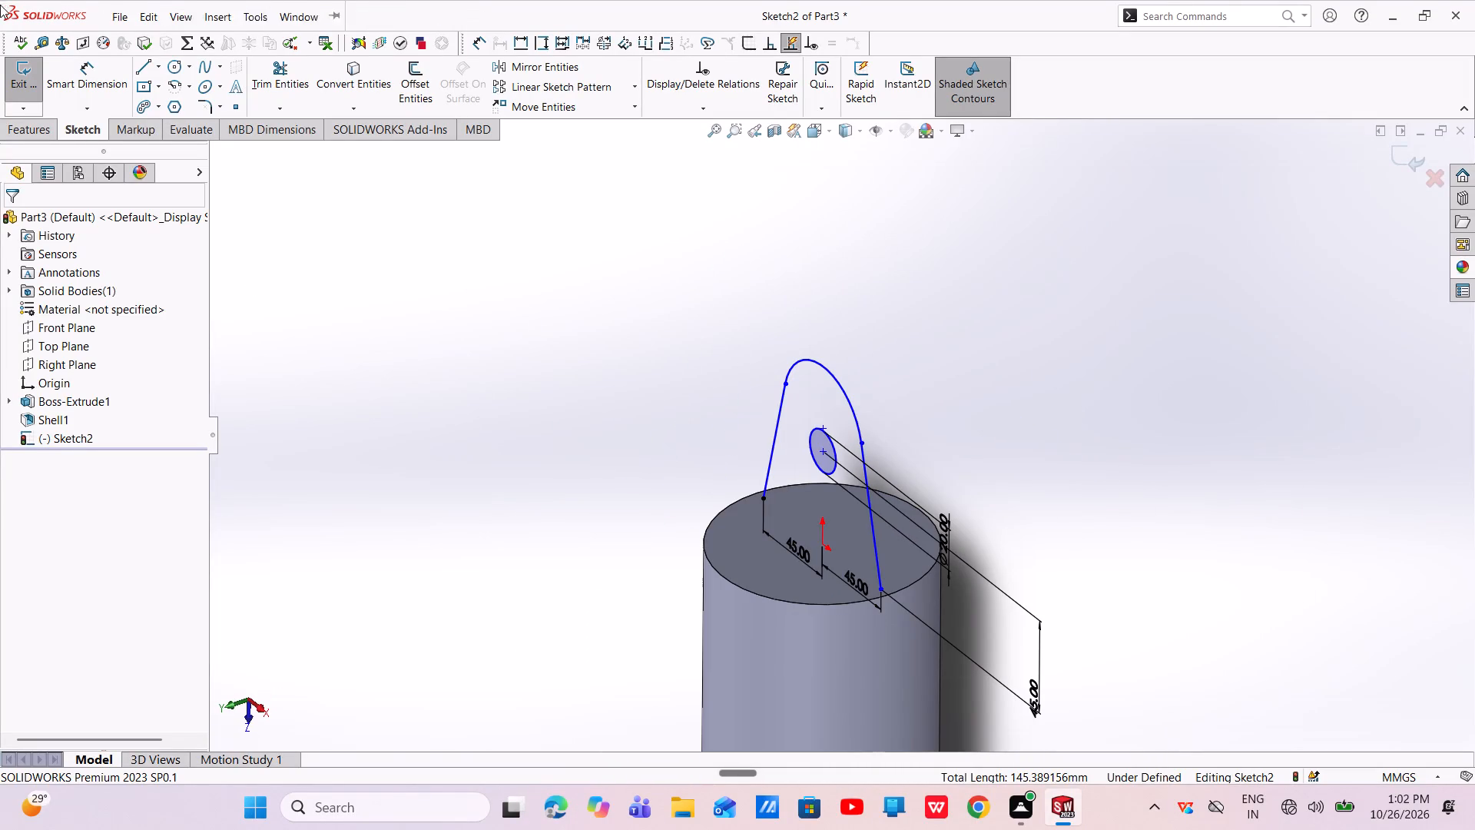
pyautogui.click(38, 123)
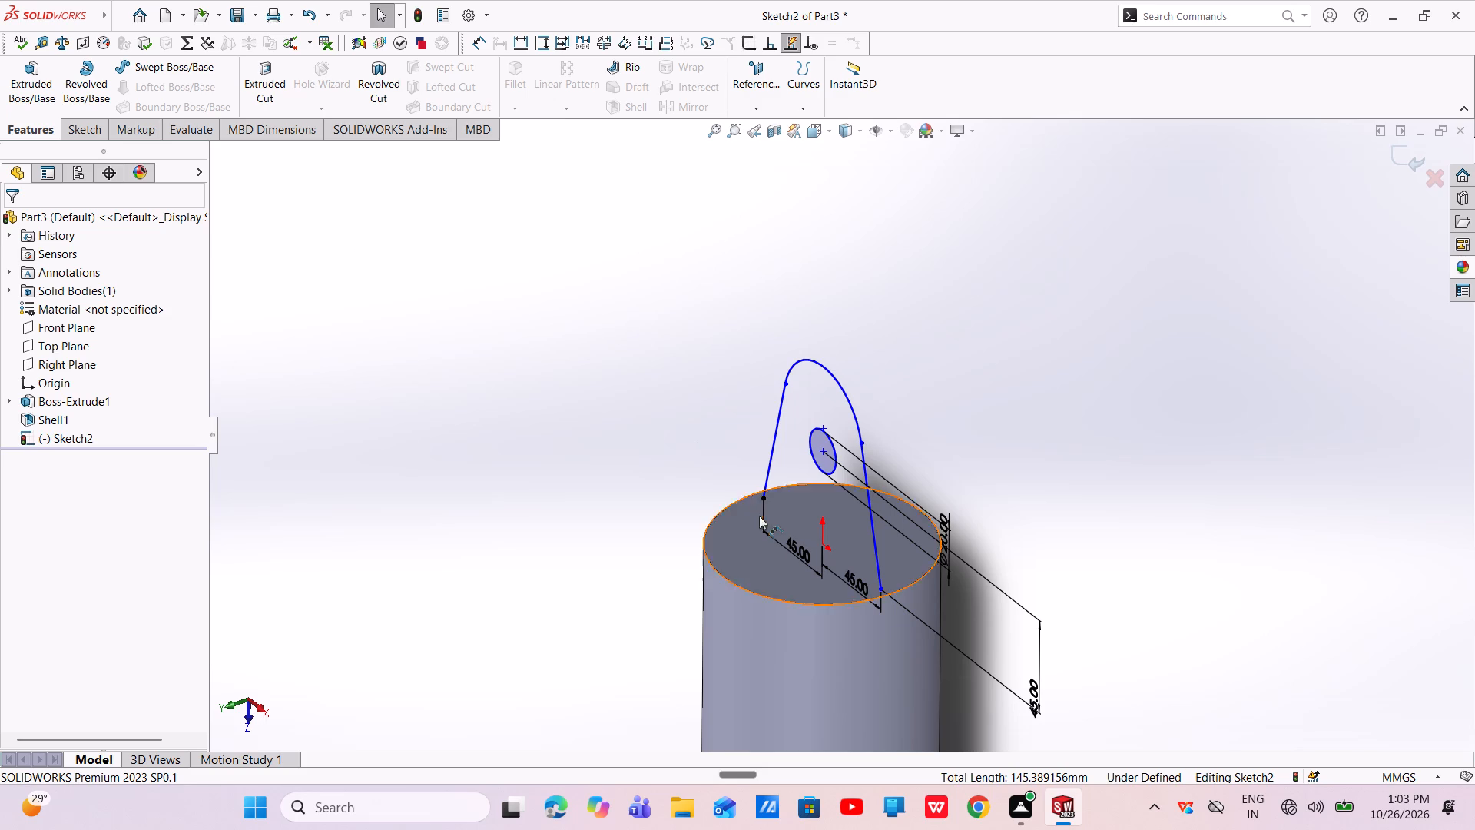
pyautogui.click(82, 132)
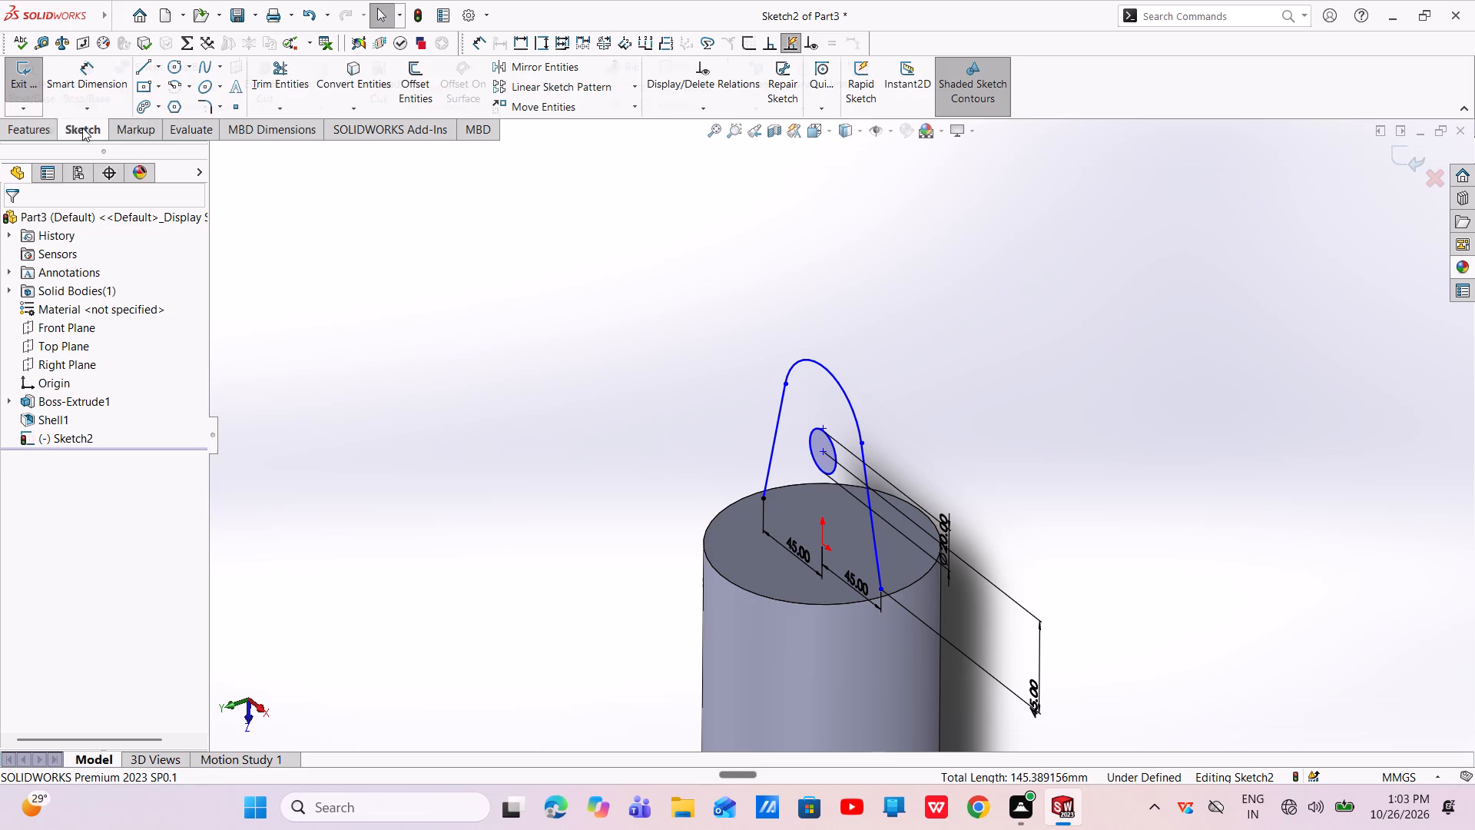
pyautogui.click(147, 65)
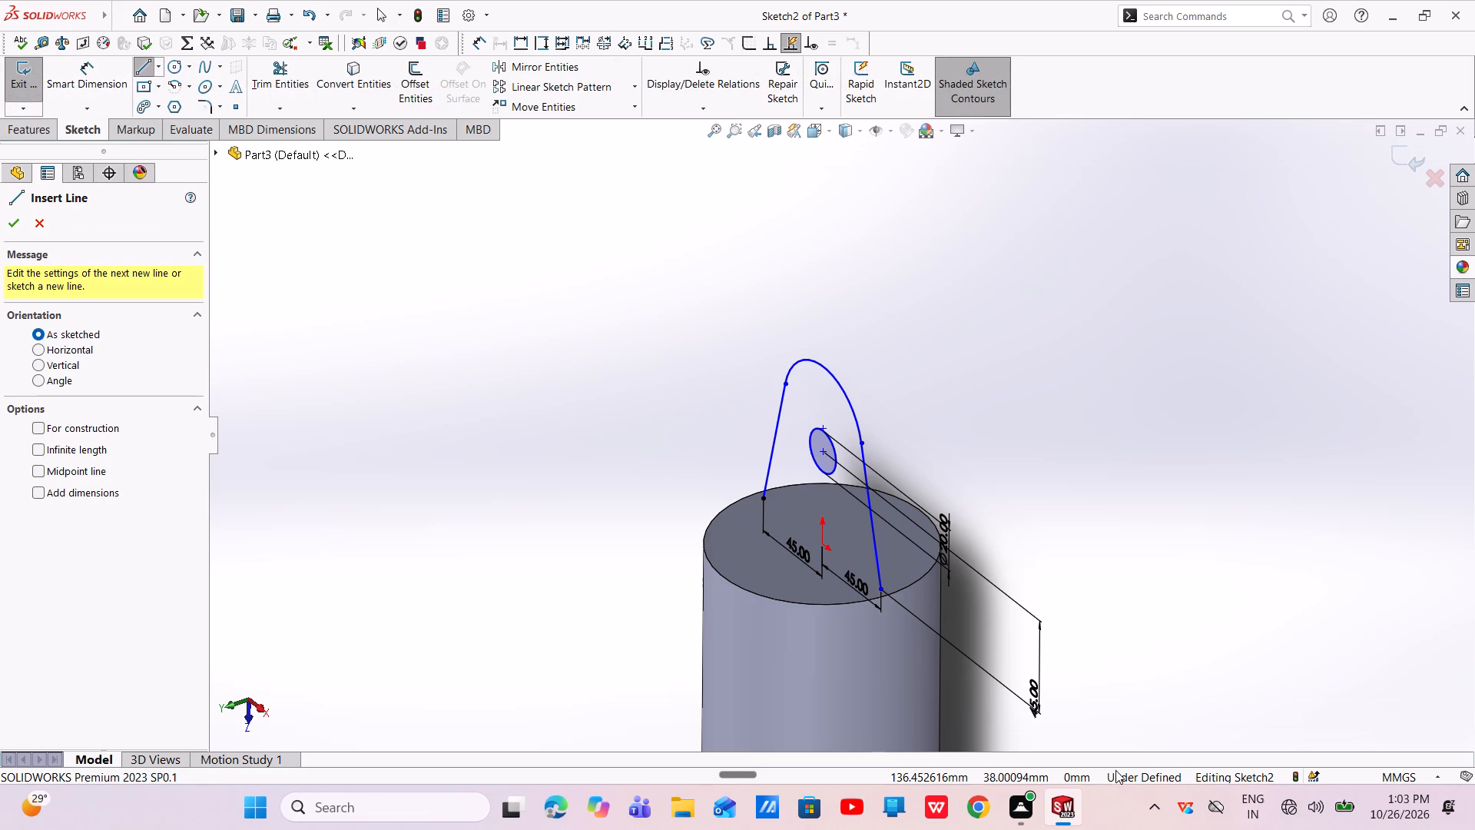
pyautogui.click(764, 500)
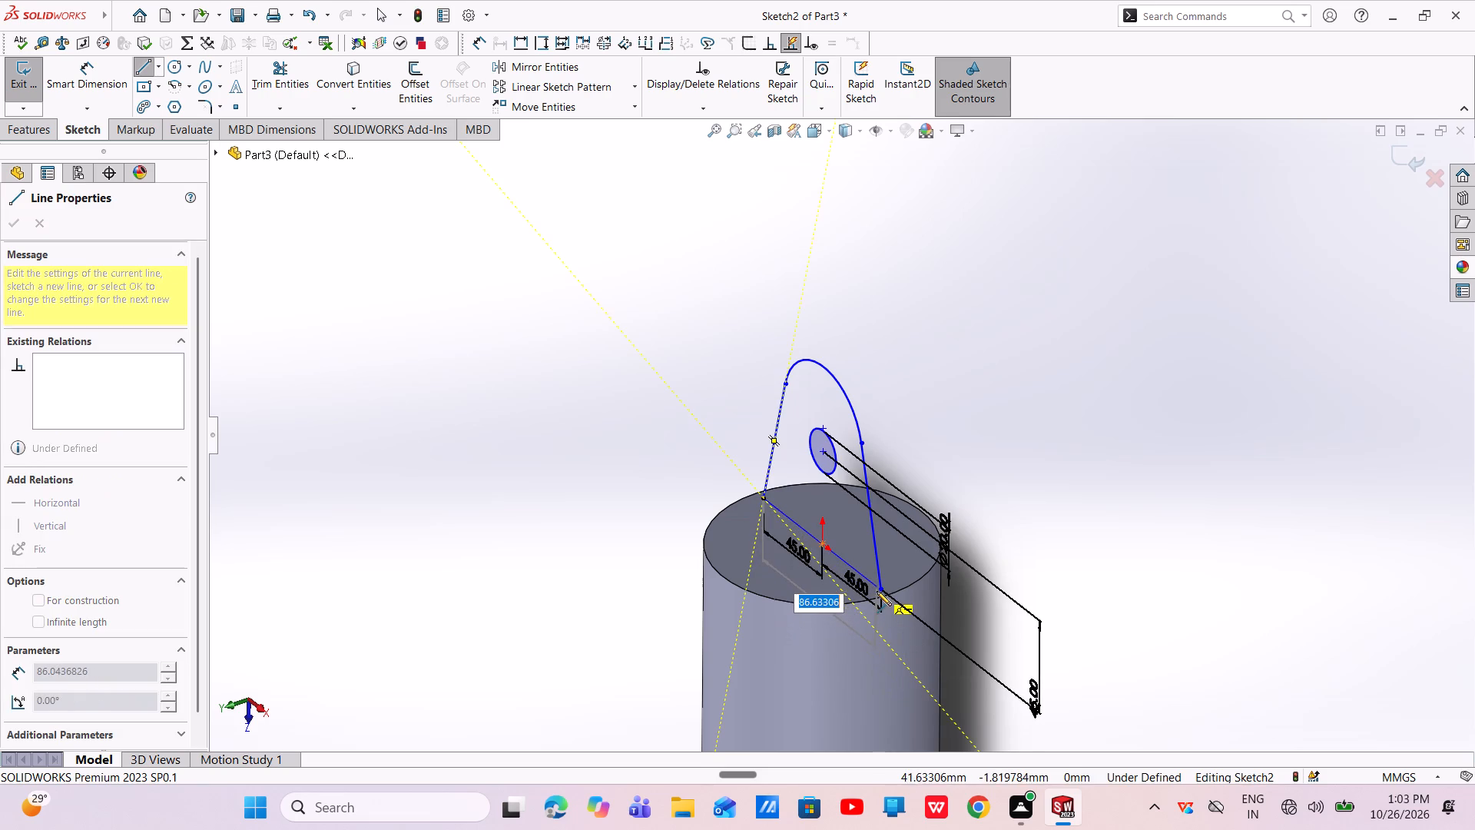
pyautogui.click(882, 593)
pyautogui.rightClick(881, 593)
pyautogui.click(903, 603)
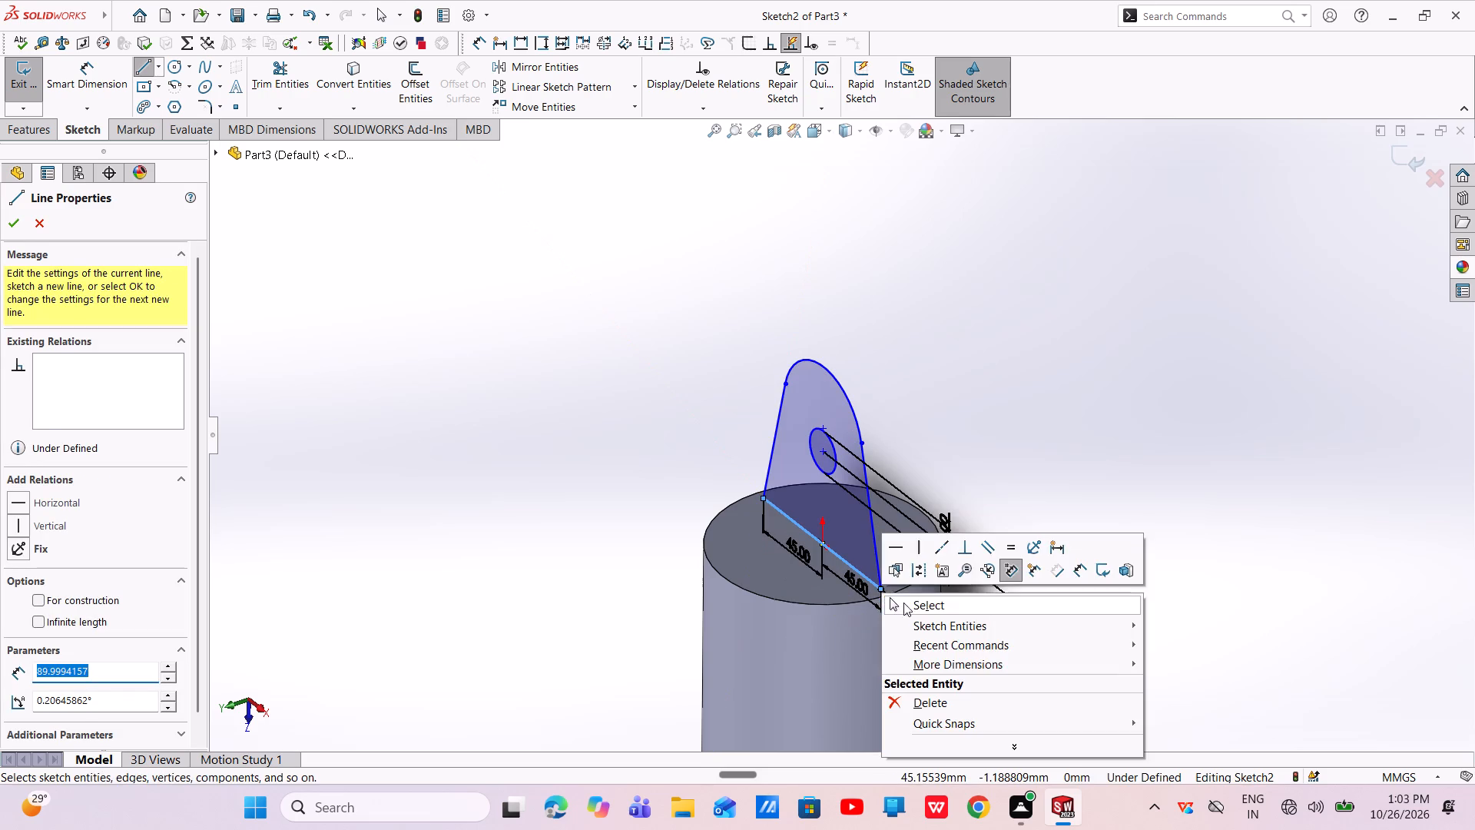
# Dimension the lug's rounded end arc with a radius of 30 mm.
pyautogui.scroll(-5, 850, 496)
pyautogui.scroll(5, 857, 503)
pyautogui.moveTo(855, 578); pyautogui.dragTo(970, 648, button='middle')
pyautogui.scroll(-1, 887, 586)
pyautogui.scroll(1, 1006, 510)
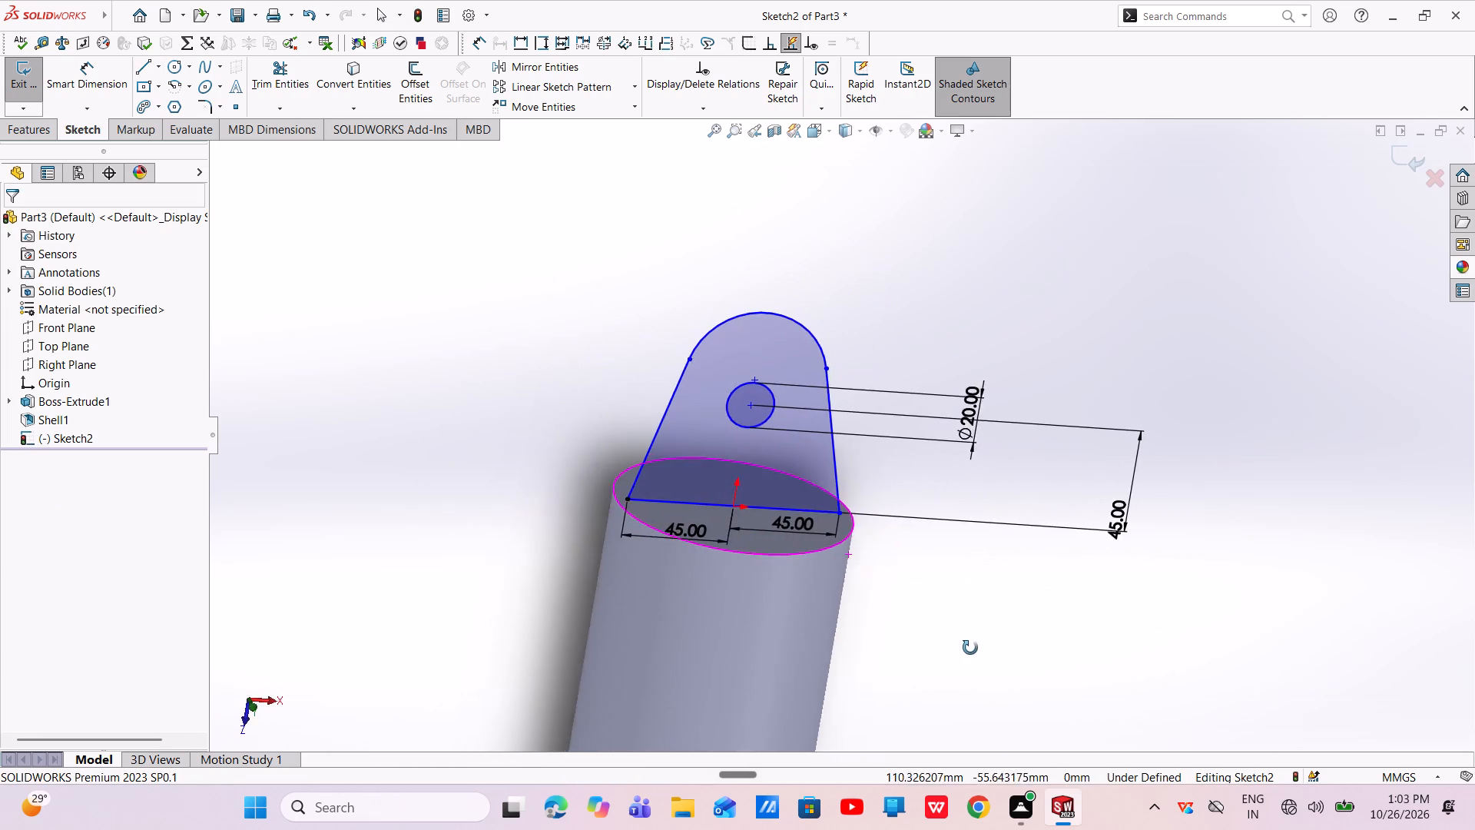
pyautogui.moveTo(970, 648); pyautogui.dragTo(962, 649, button='middle')
pyautogui.scroll(-3, 823, 308)
pyautogui.scroll(4, 820, 407)
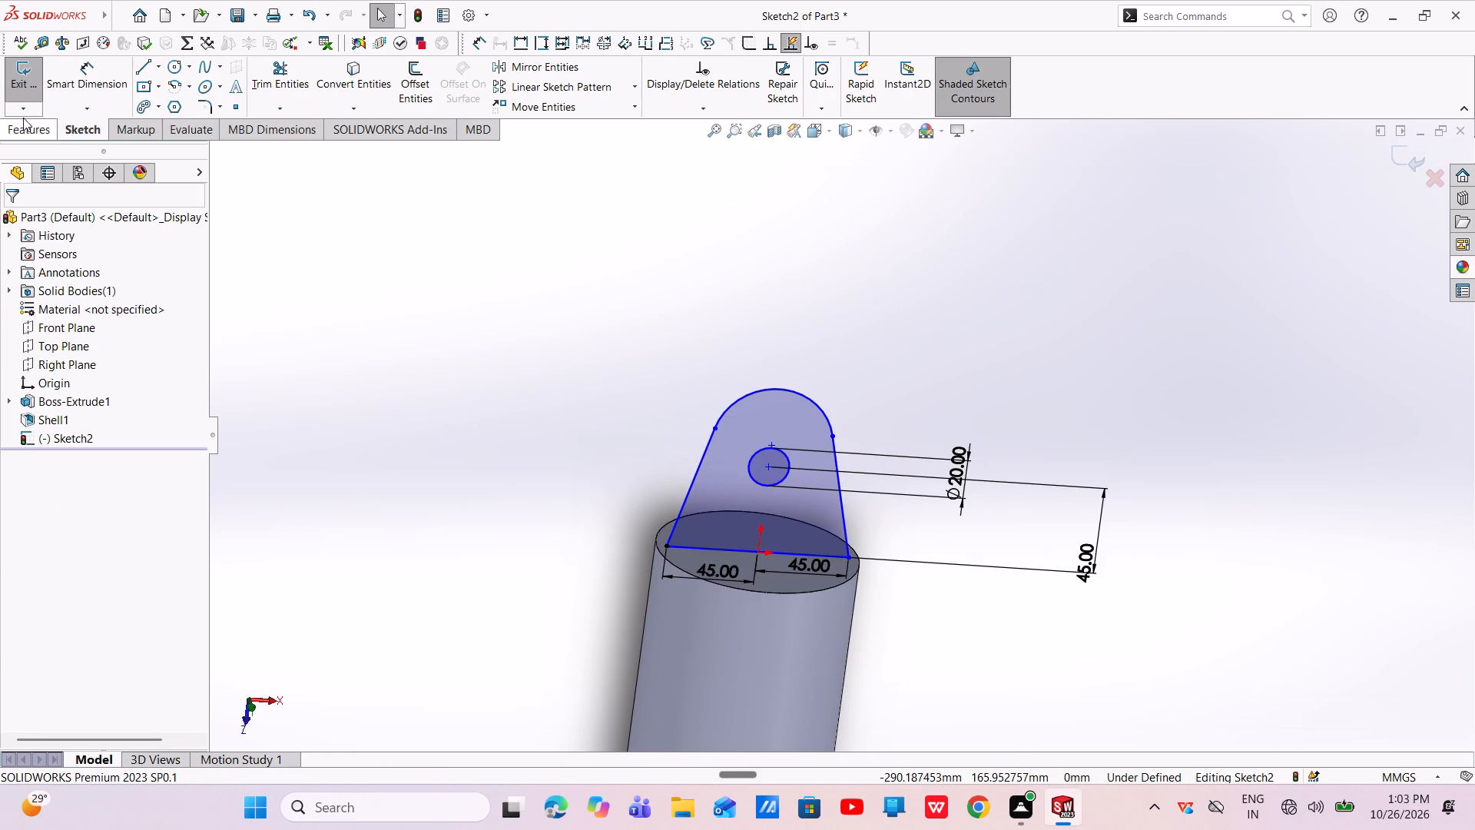
pyautogui.click(96, 68)
pyautogui.click(784, 390)
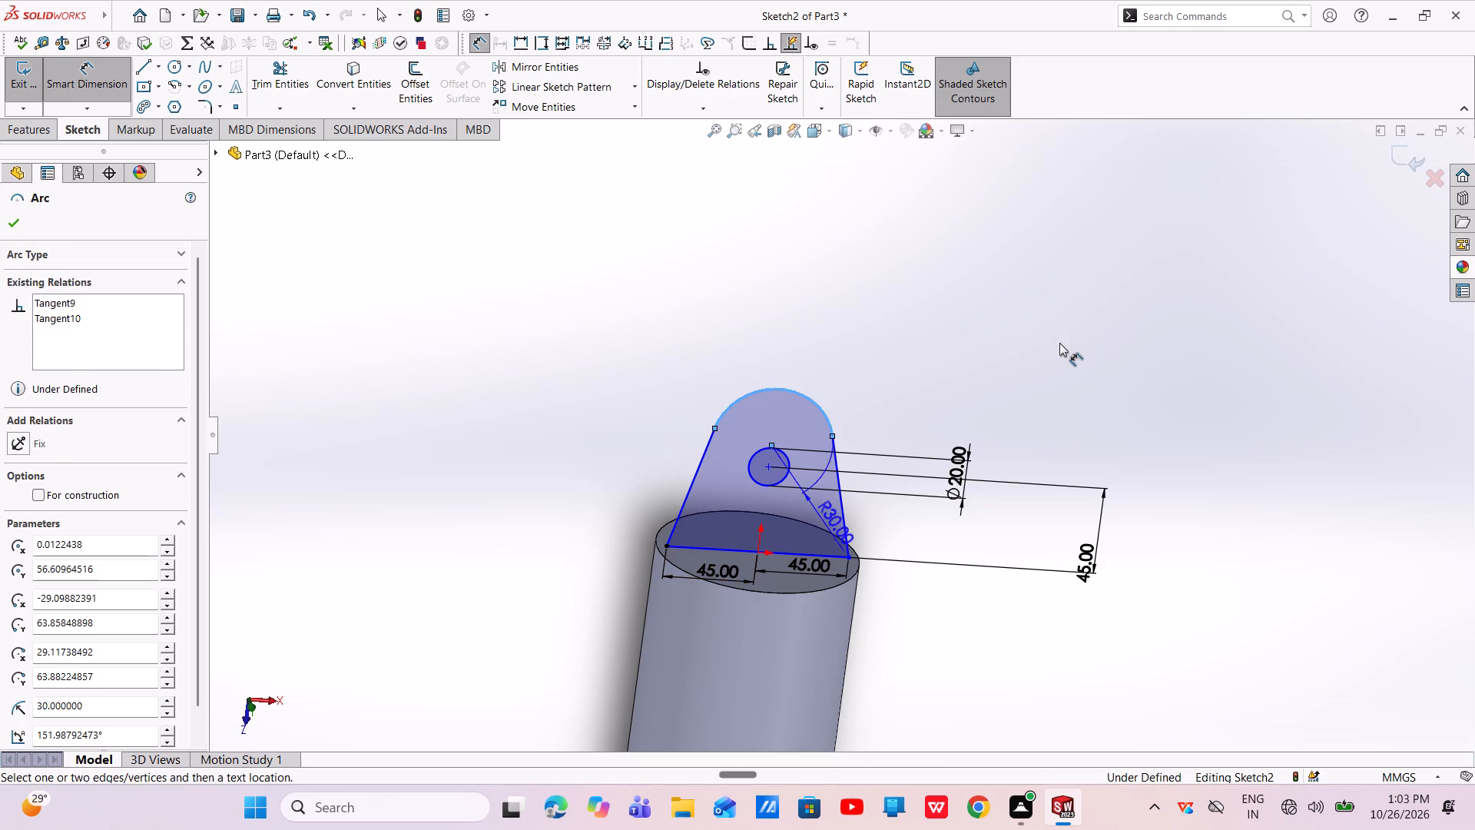
pyautogui.click(1060, 344)
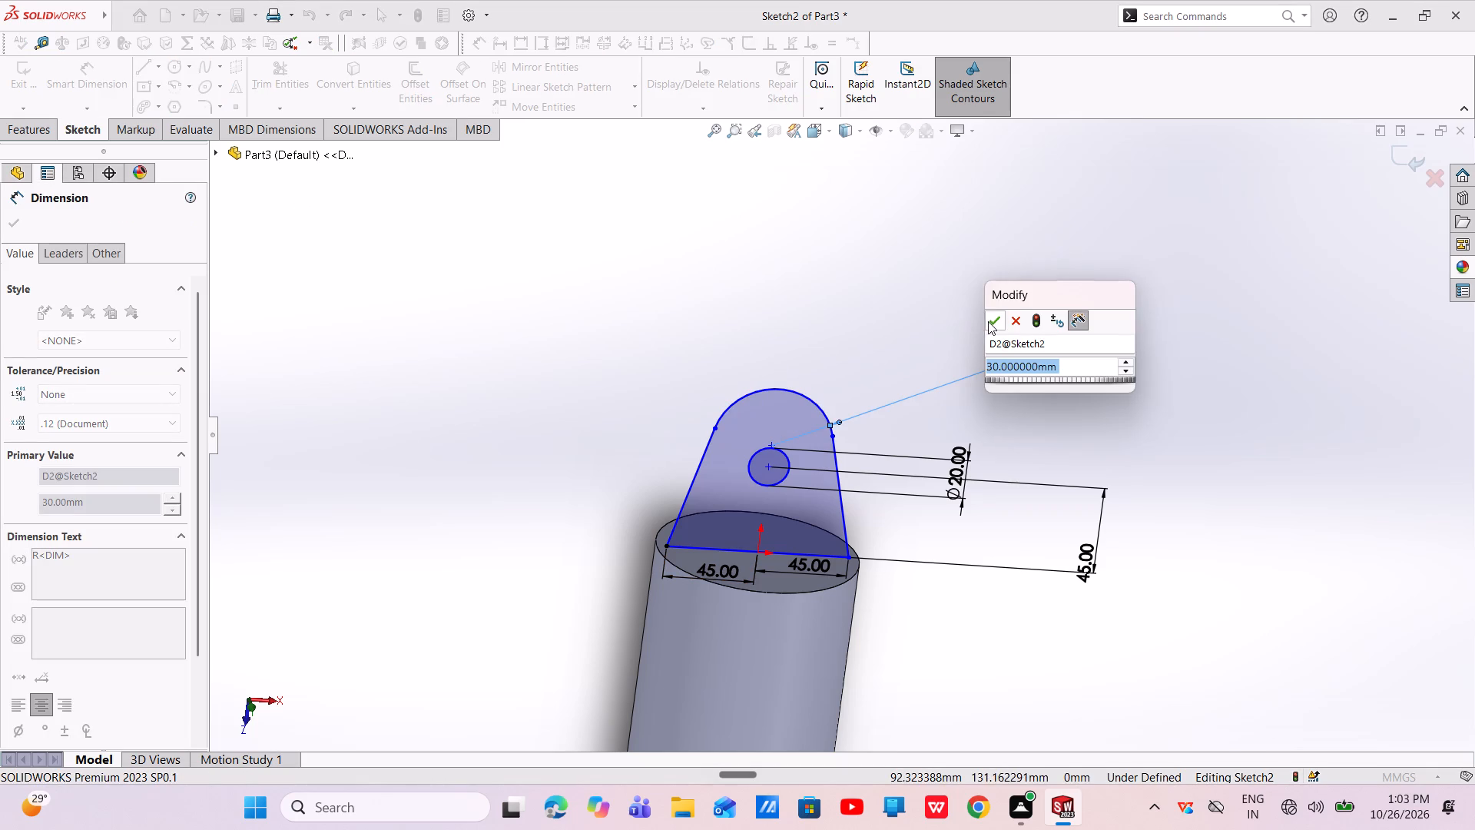
pyautogui.click(989, 320)
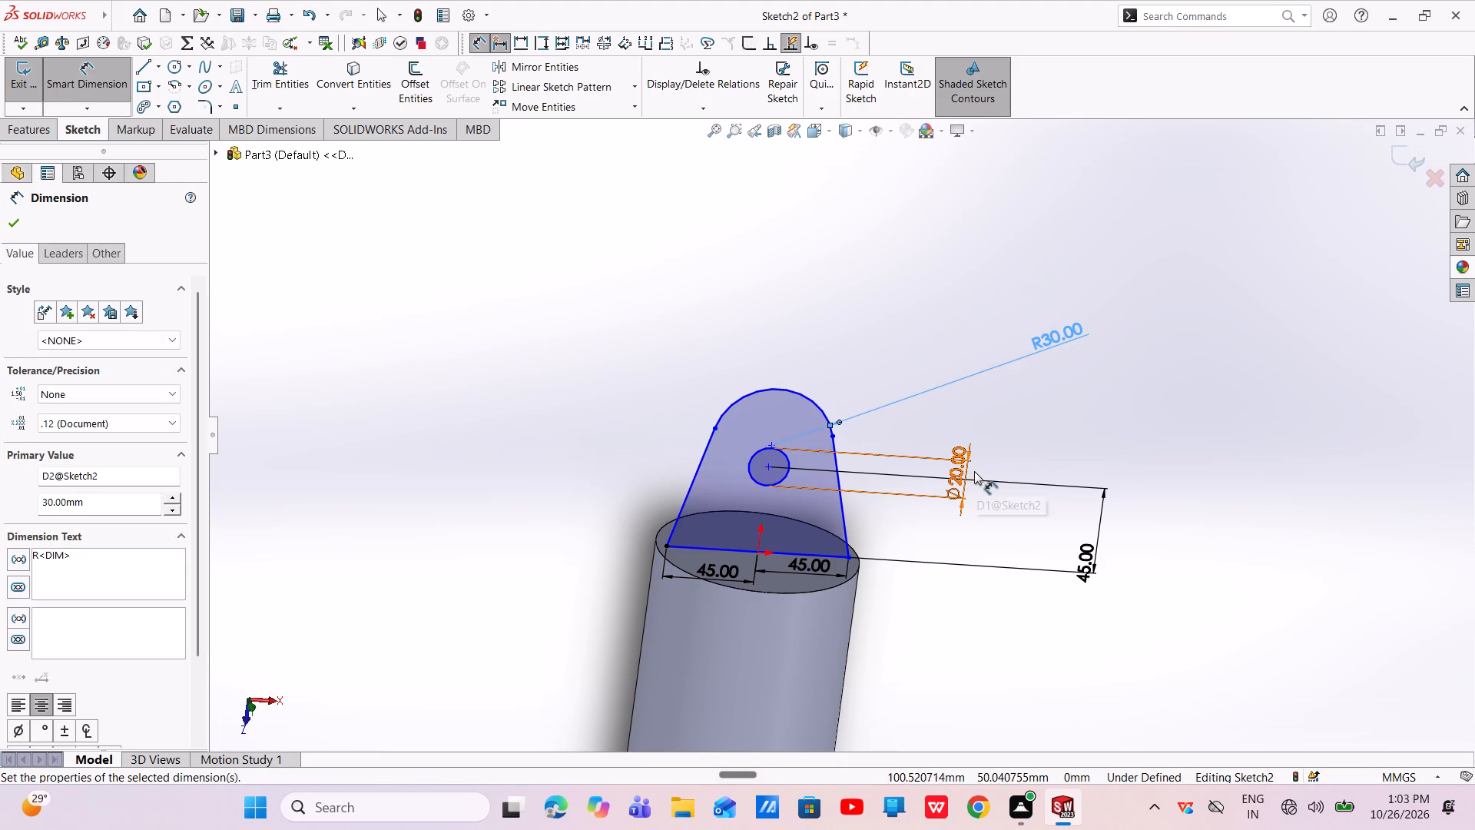
pyautogui.scroll(3, 1034, 426)
pyautogui.scroll(-7, 890, 423)
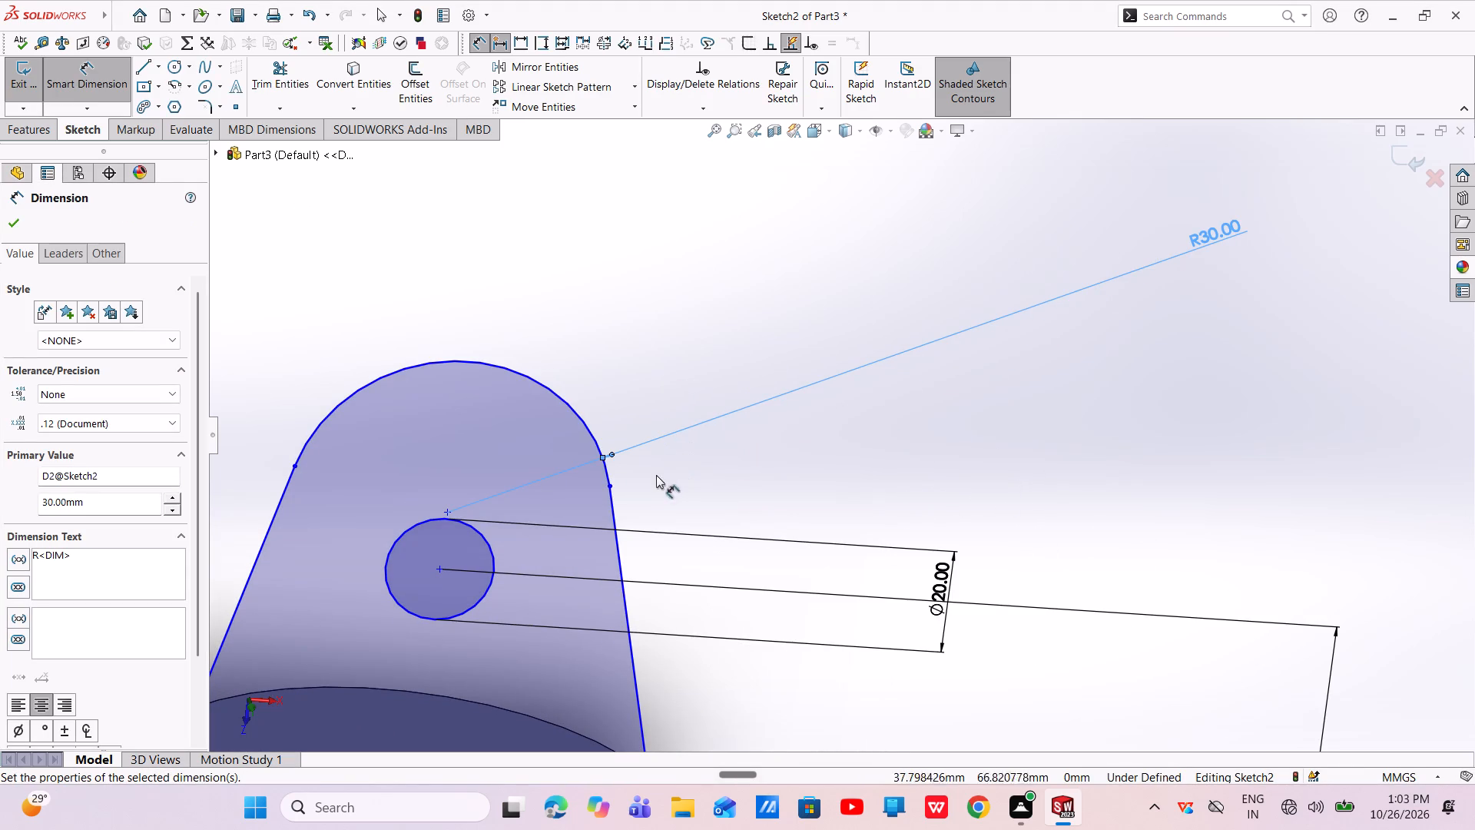
pyautogui.press('Escape')
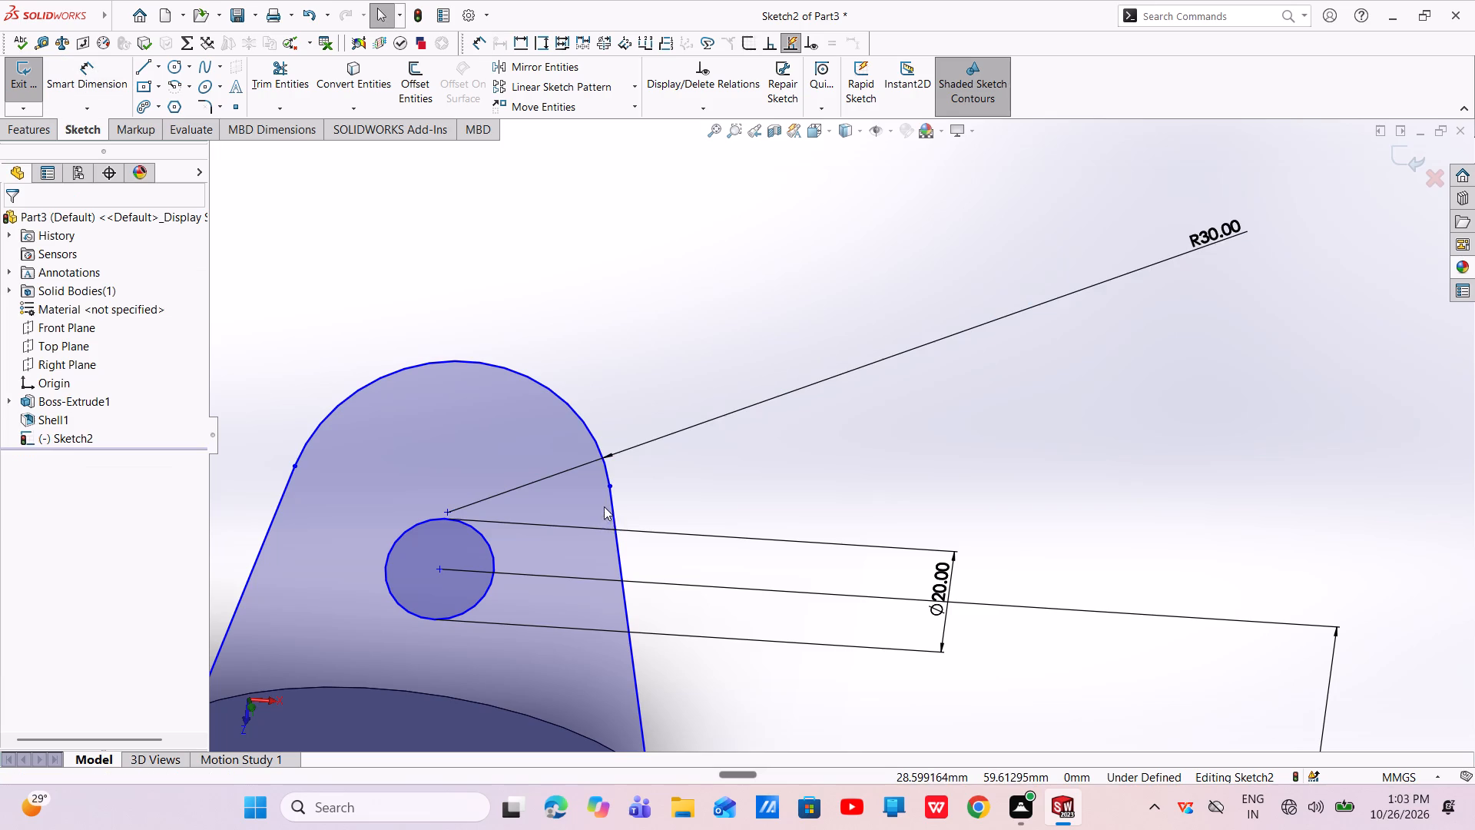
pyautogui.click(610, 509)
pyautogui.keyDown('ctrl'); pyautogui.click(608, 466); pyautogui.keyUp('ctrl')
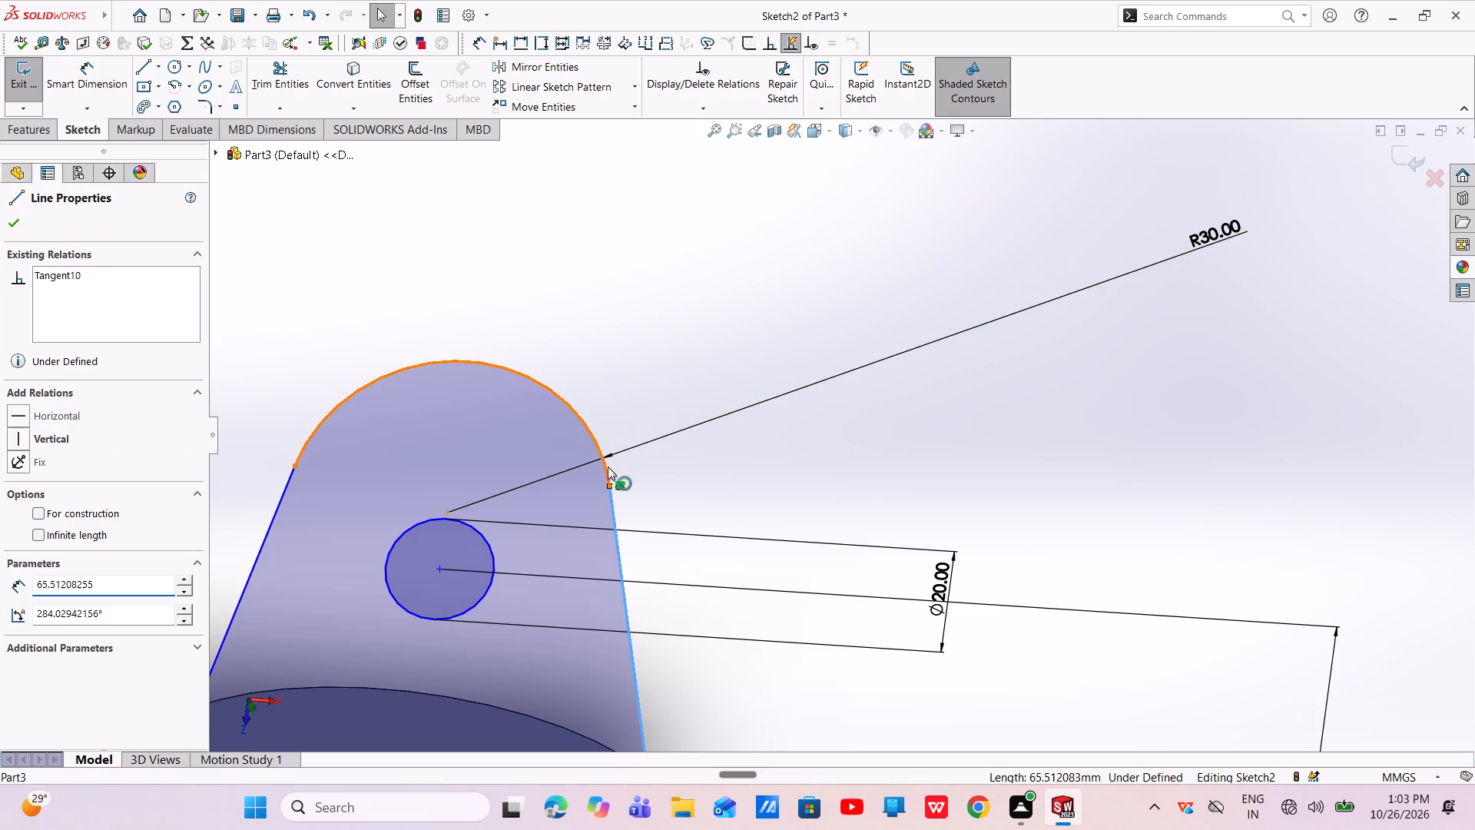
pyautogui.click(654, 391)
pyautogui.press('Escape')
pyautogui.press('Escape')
# Examine the closed lug profile and its position on the cylinder's end face from several angles.
pyautogui.scroll(3, 575, 536)
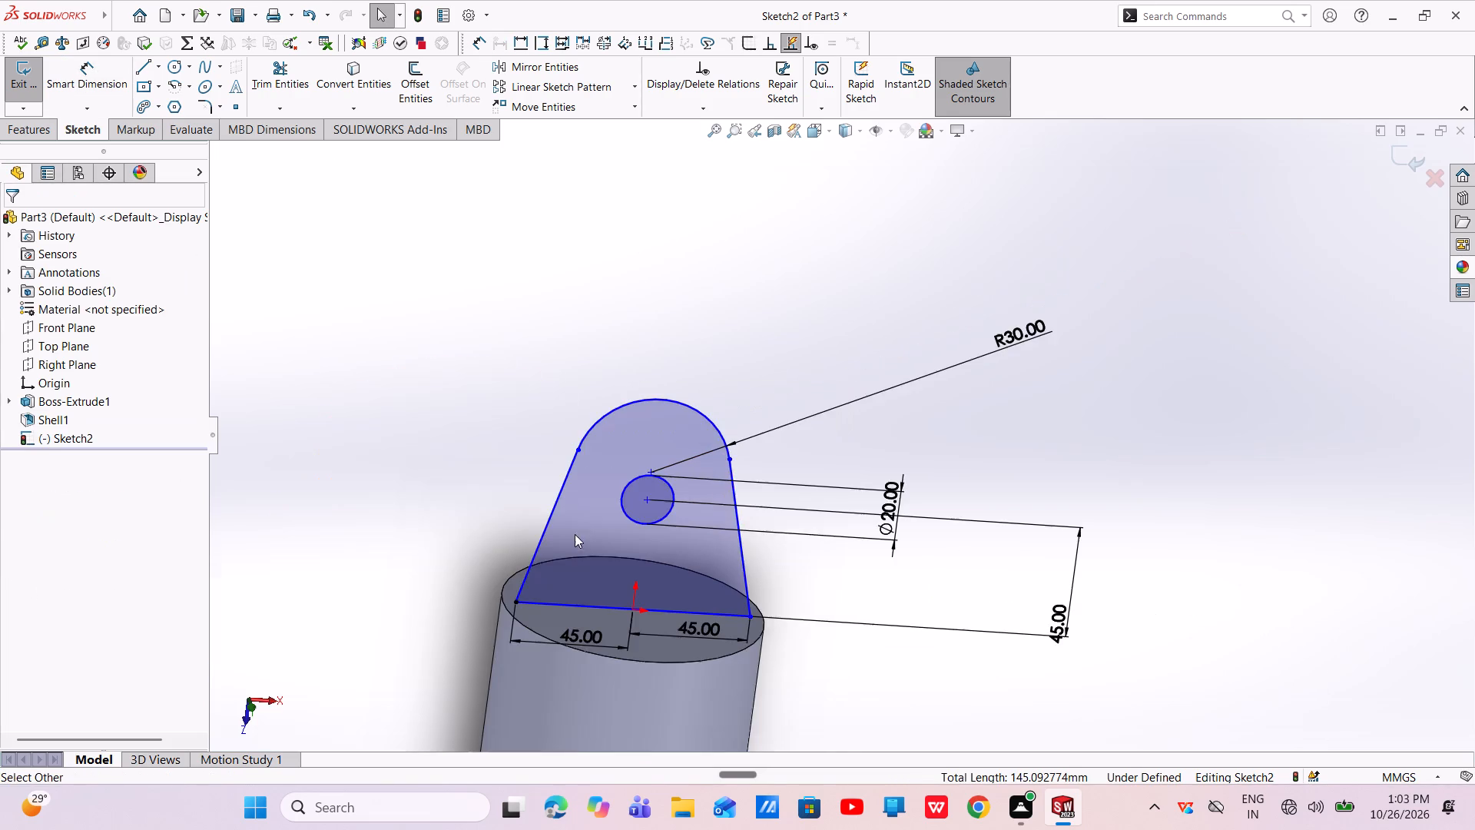
pyautogui.scroll(2, 575, 534)
pyautogui.scroll(1, 754, 721)
pyautogui.moveTo(718, 549); pyautogui.dragTo(793, 646, button='middle')
pyautogui.scroll(-1, 624, 725)
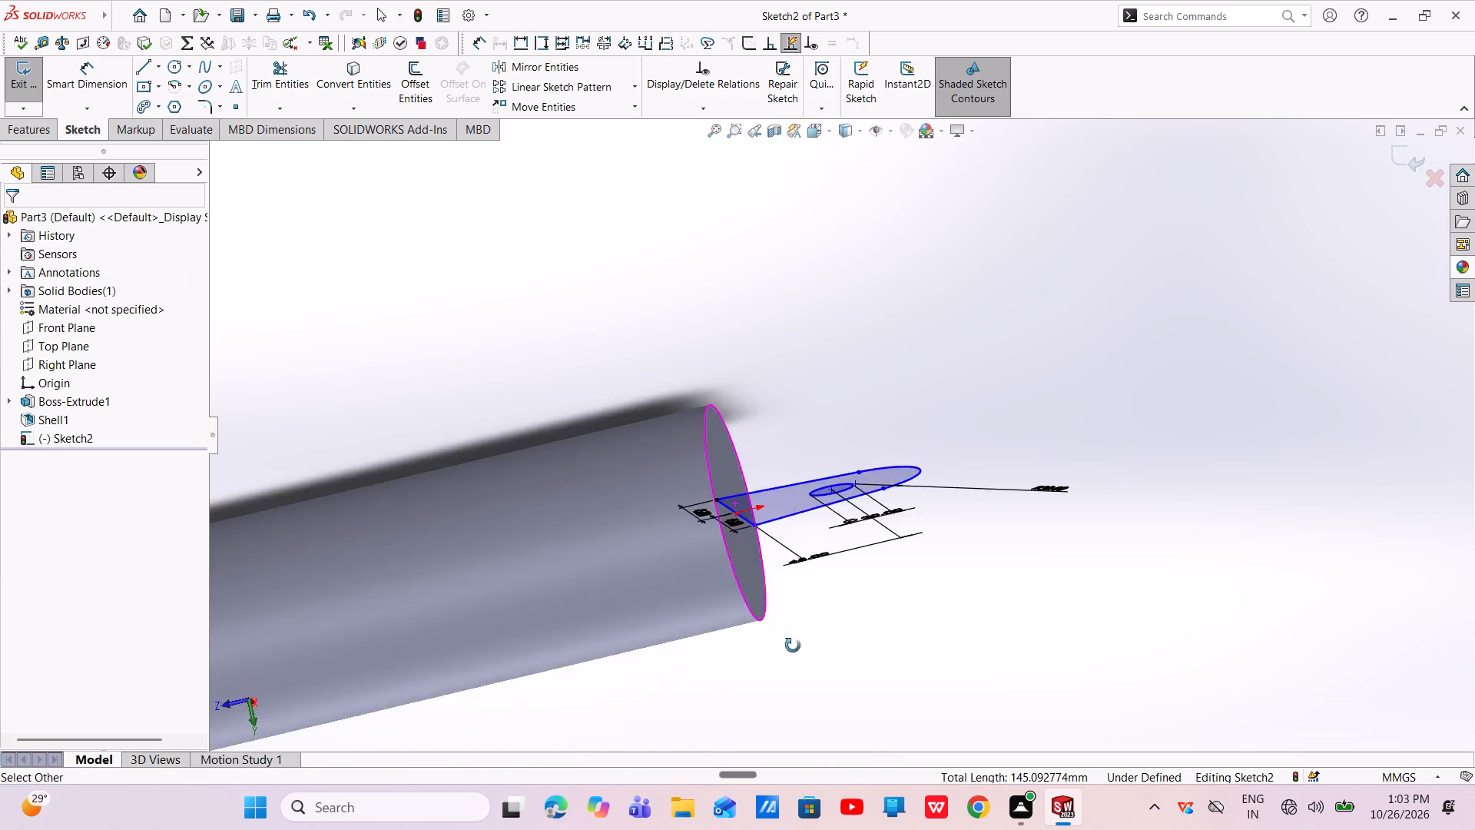
pyautogui.moveTo(793, 646); pyautogui.dragTo(740, 656, button='middle')
pyautogui.scroll(-5, 771, 543)
pyautogui.scroll(5, 771, 545)
pyautogui.moveTo(774, 540); pyautogui.dragTo(742, 379, button='middle')
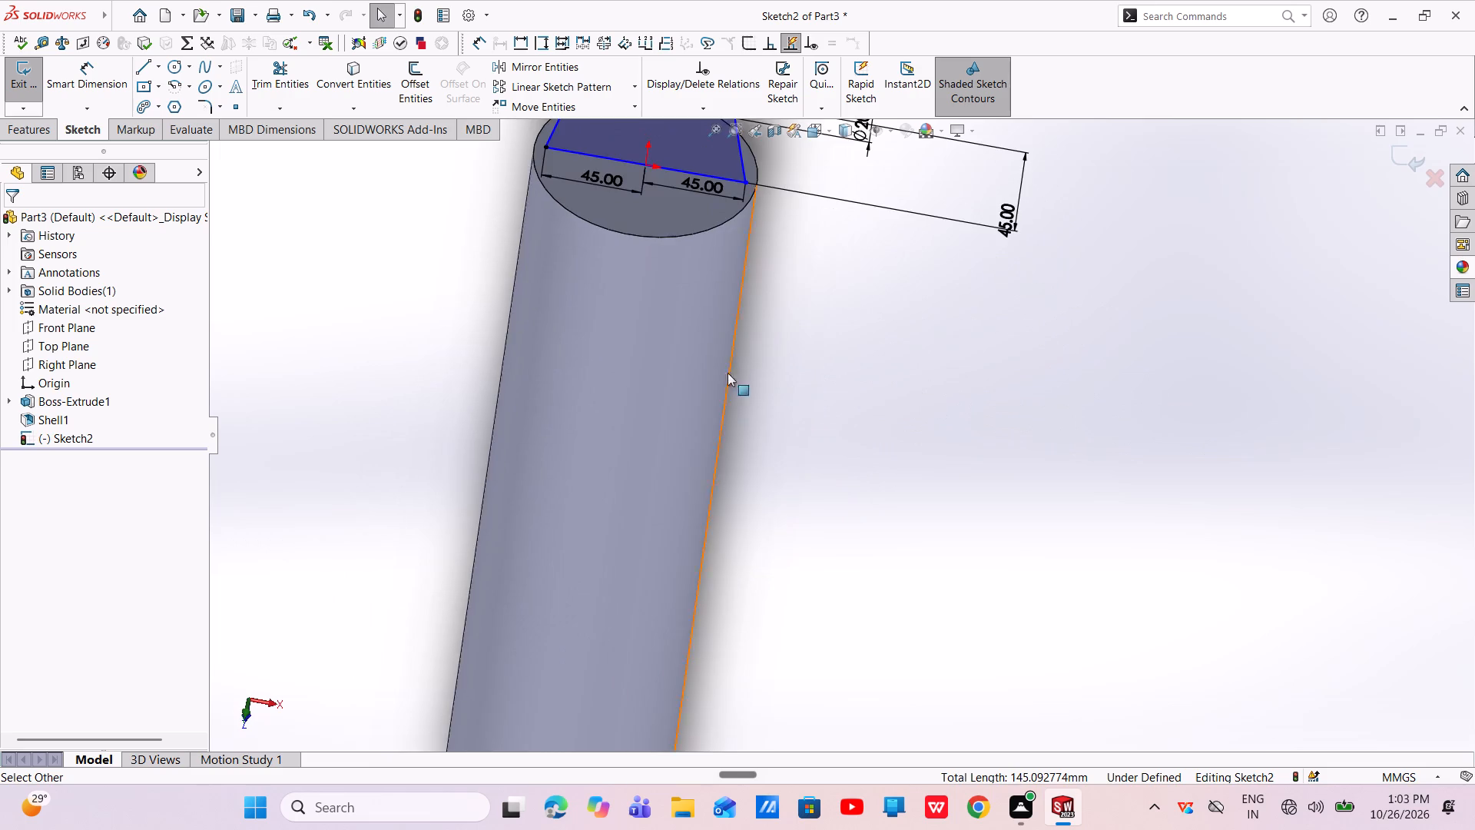
pyautogui.scroll(4, 742, 360)
pyautogui.scroll(-6, 784, 174)
pyautogui.scroll(4, 816, 516)
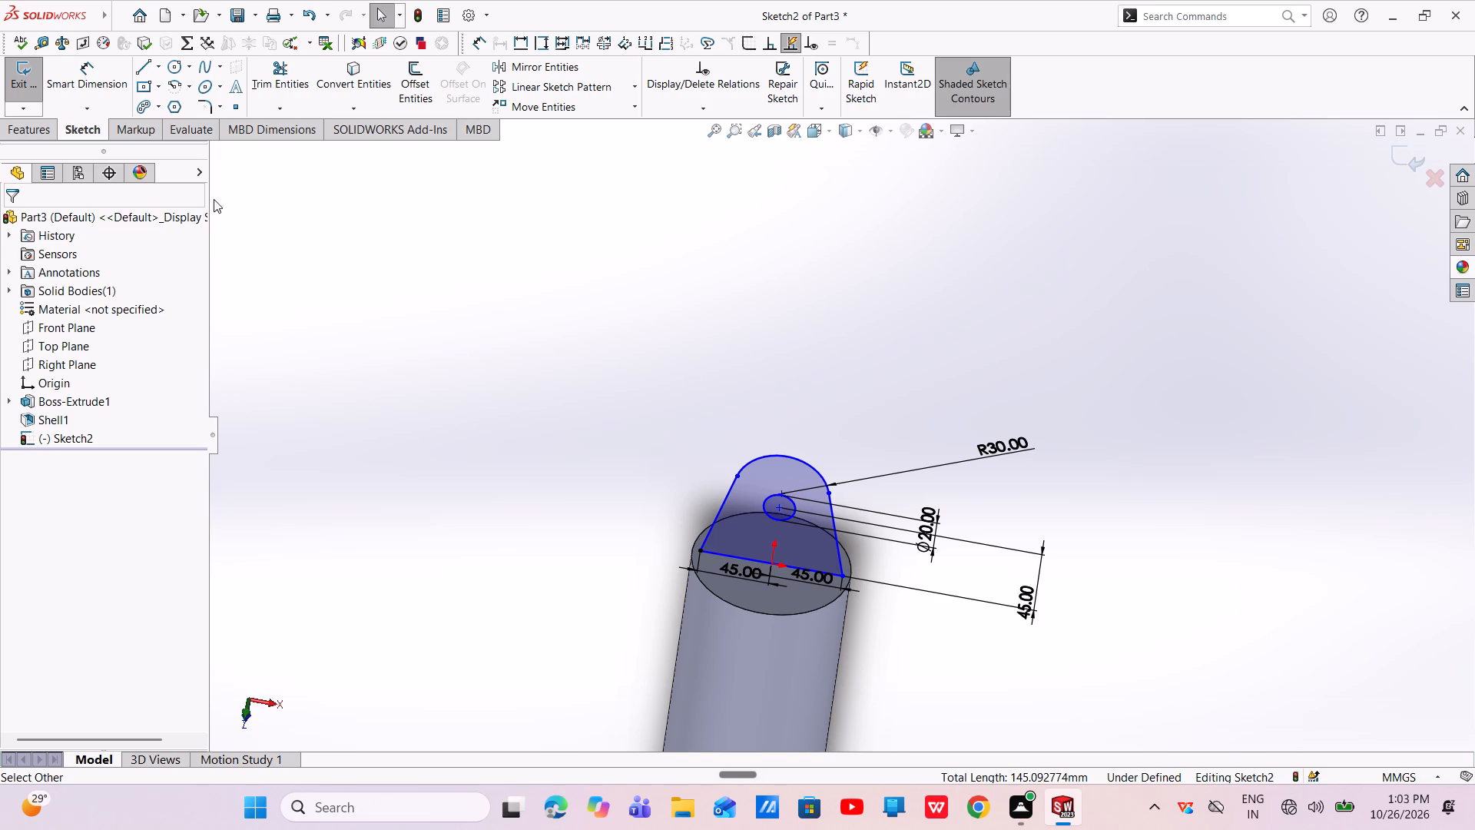
# Extrude the lug profile as a boss with a Mid Plane end condition, 20 mm deep, merging the result.
pyautogui.click(27, 130)
pyautogui.click(36, 66)
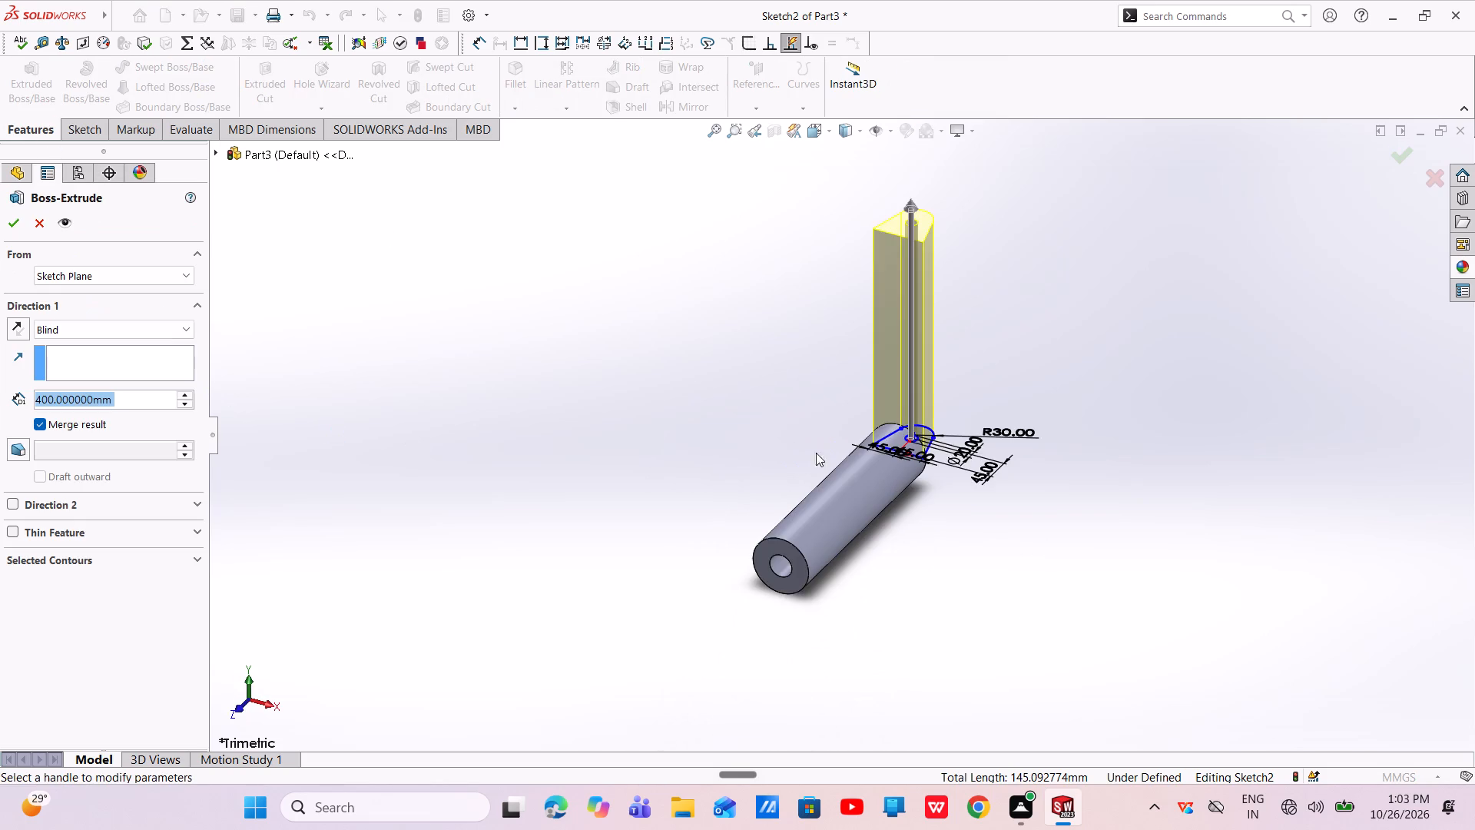
pyautogui.scroll(-5, 973, 361)
pyautogui.click(124, 331)
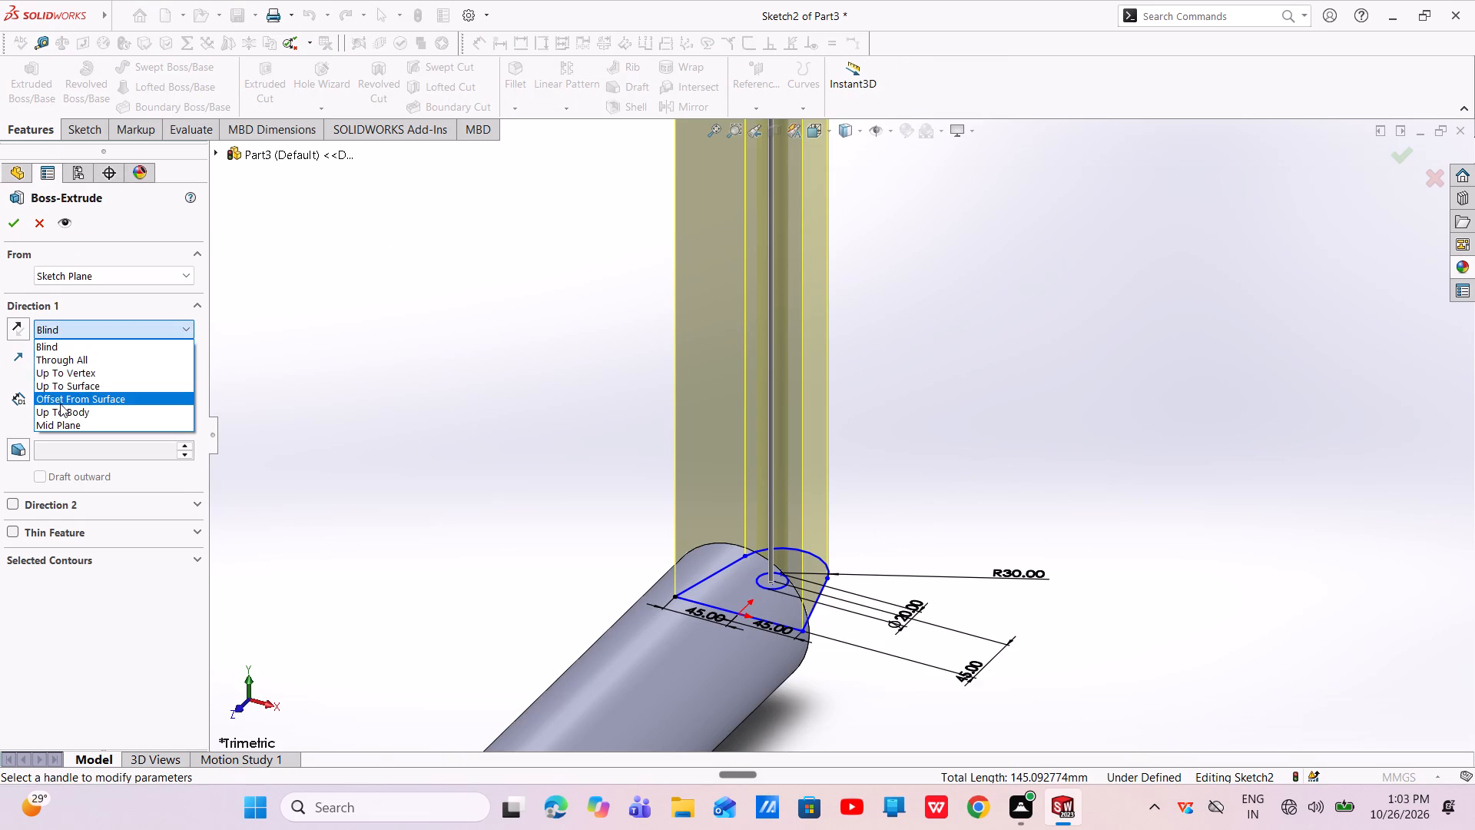
pyautogui.click(74, 420)
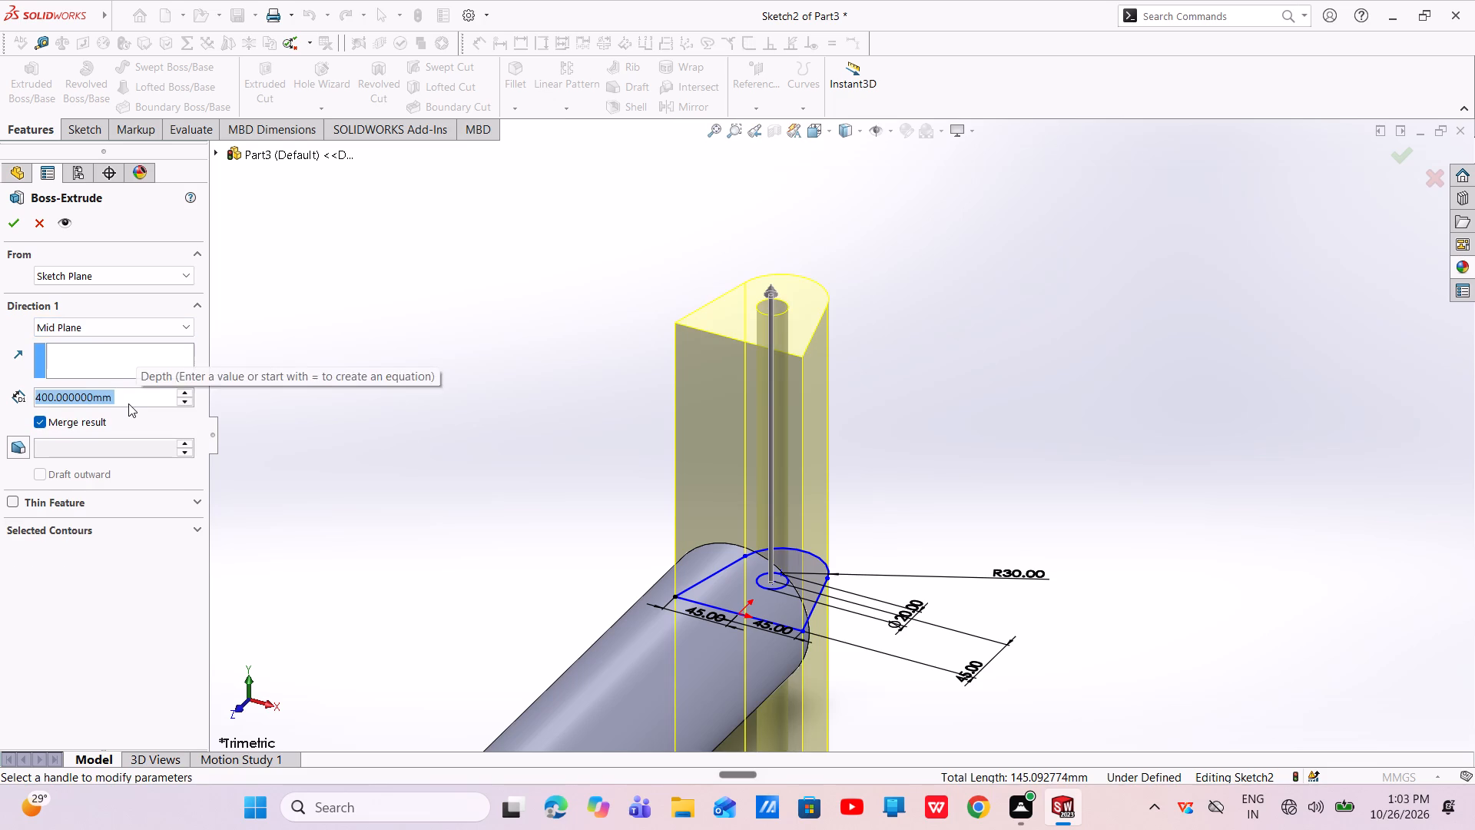
pyautogui.press('BackSpace')
pyautogui.write('20')
pyautogui.press('Return')
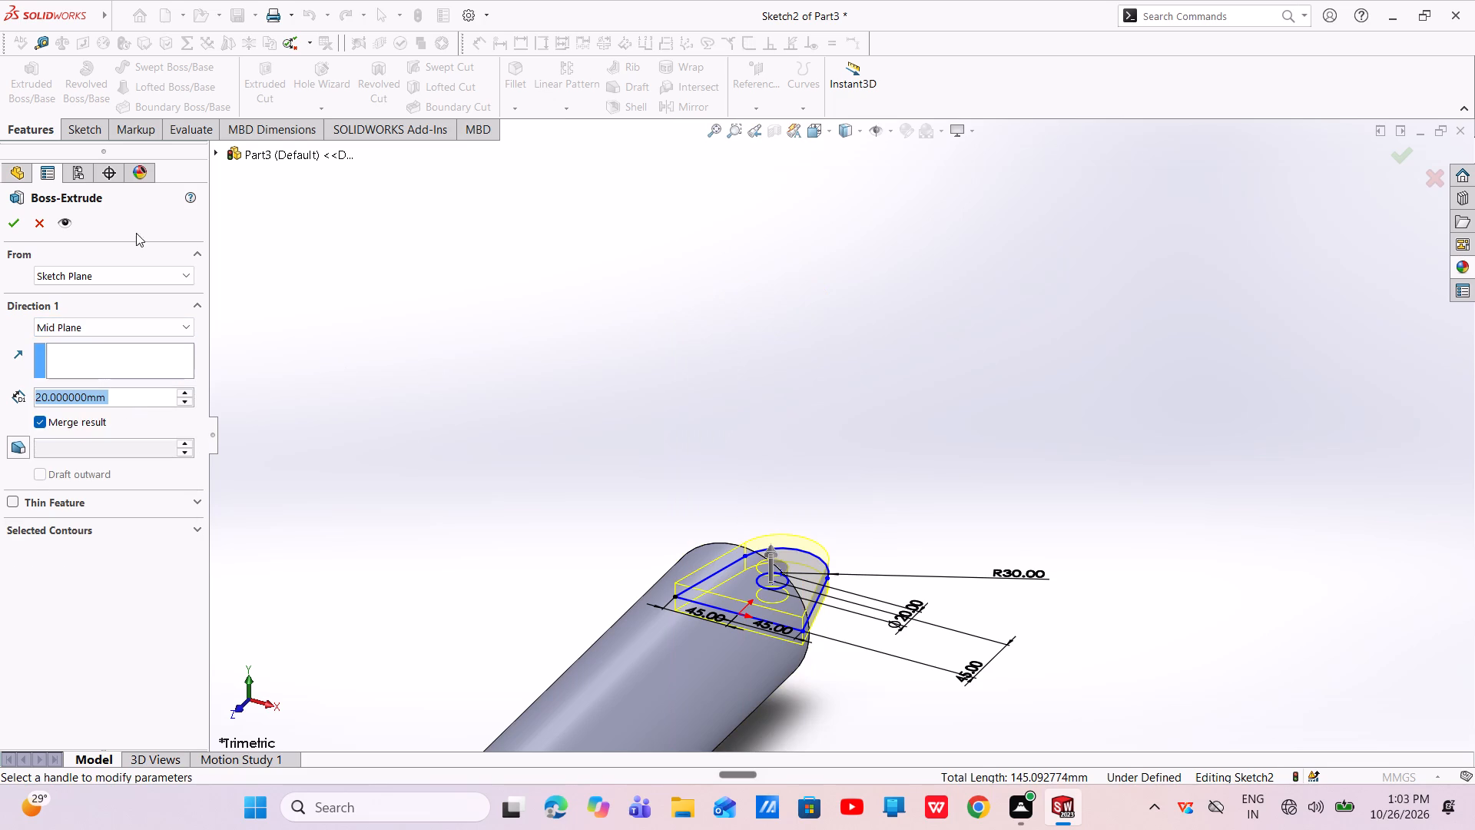
pyautogui.click(4, 219)
# Inspect the extruded lug, its hole and the joint where it meets the cylinder's end face.
pyautogui.scroll(2, 667, 555)
pyautogui.scroll(-1, 870, 573)
pyautogui.moveTo(870, 573); pyautogui.dragTo(744, 607, button='middle')
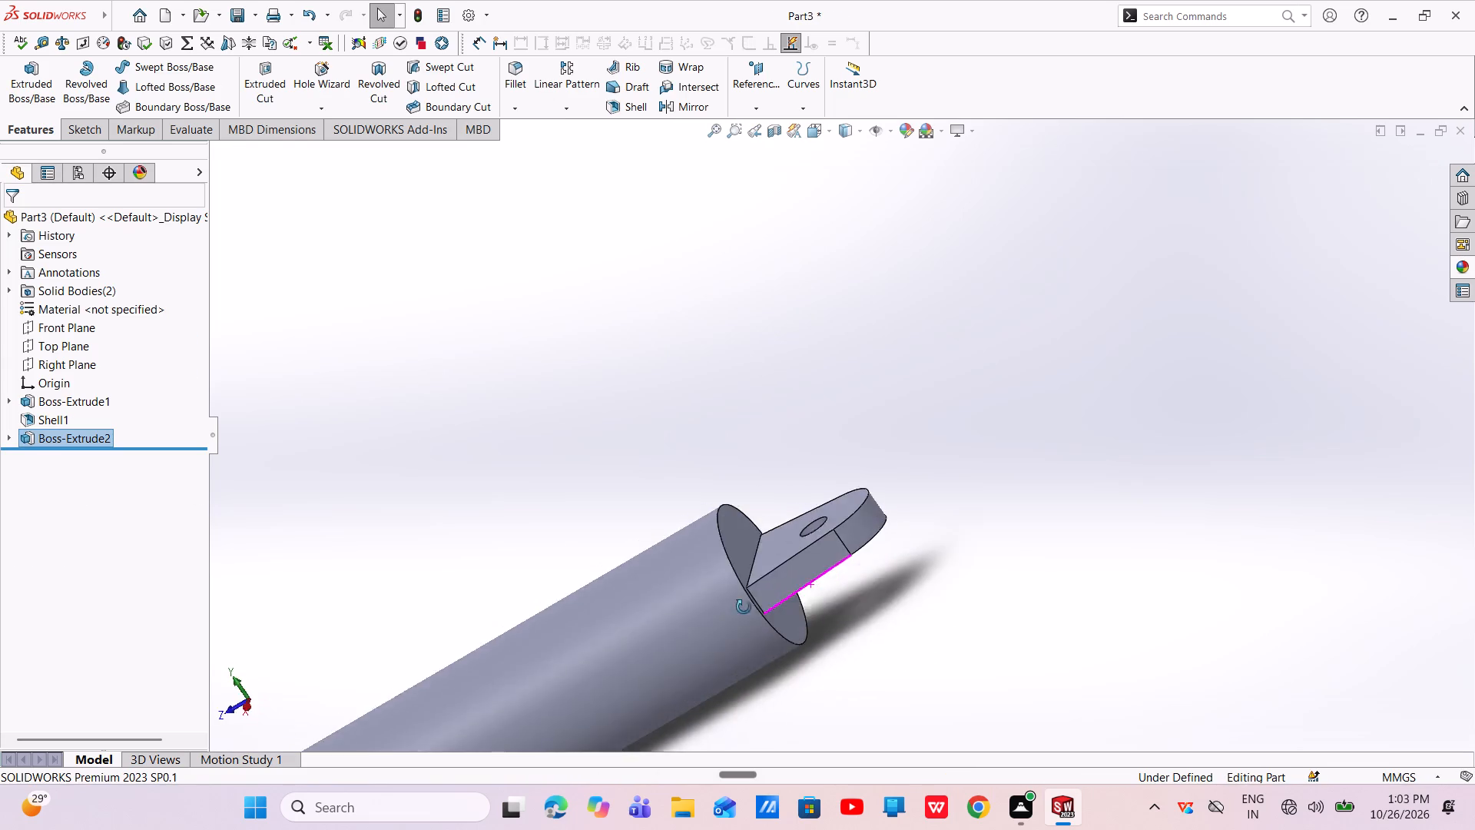
pyautogui.moveTo(744, 607); pyautogui.dragTo(698, 616, button='middle')
pyautogui.scroll(-6, 784, 598)
pyautogui.scroll(-5, 770, 427)
pyautogui.moveTo(770, 427); pyautogui.dragTo(774, 434, button='middle')
pyautogui.moveTo(804, 456); pyautogui.dragTo(822, 492, button='middle')
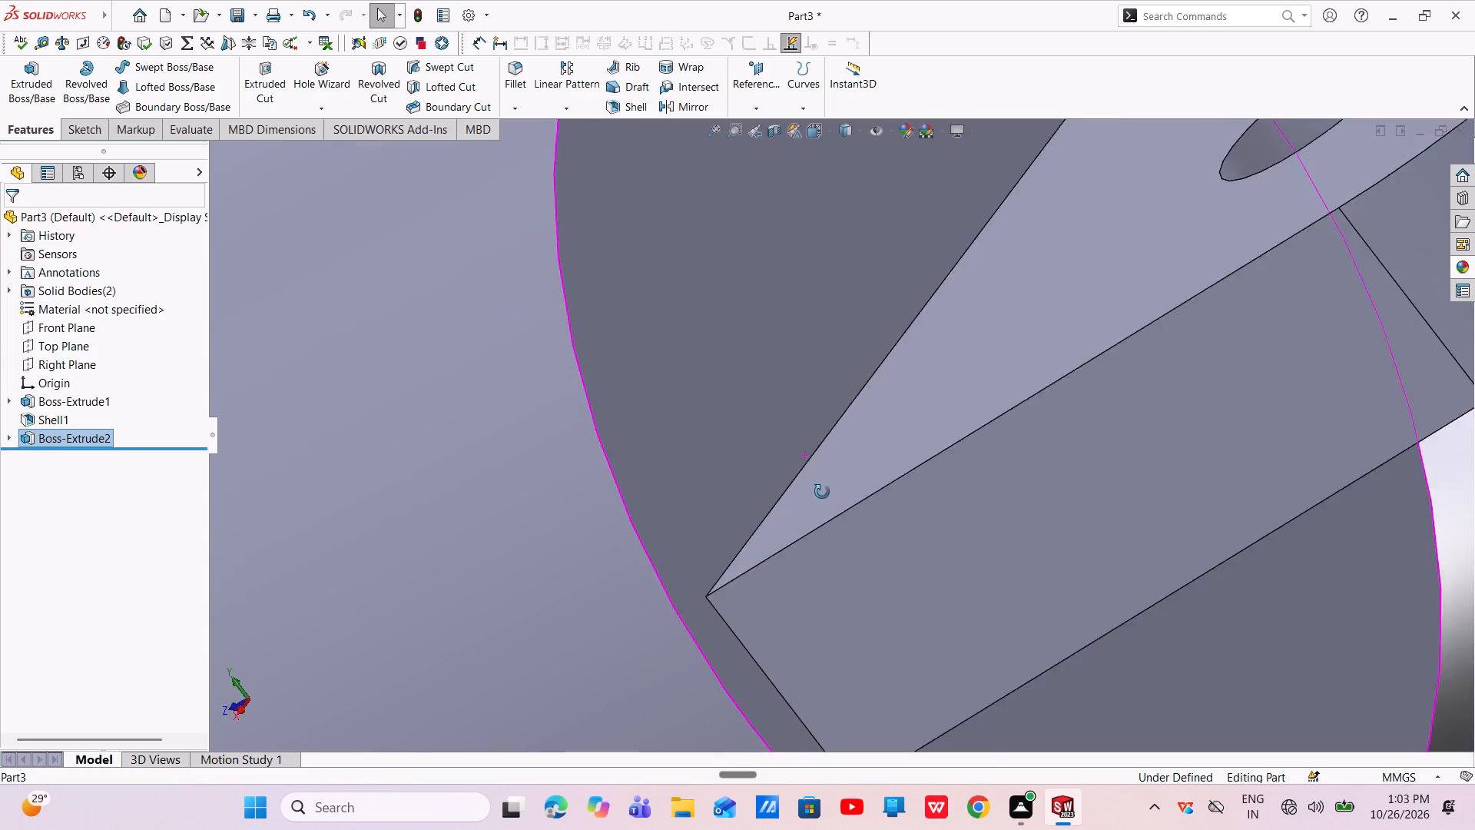
pyautogui.moveTo(822, 492); pyautogui.dragTo(837, 523, button='middle')
pyautogui.scroll(9, 858, 370)
pyautogui.moveTo(968, 460); pyautogui.dragTo(890, 395, button='middle')
pyautogui.scroll(8, 1003, 511)
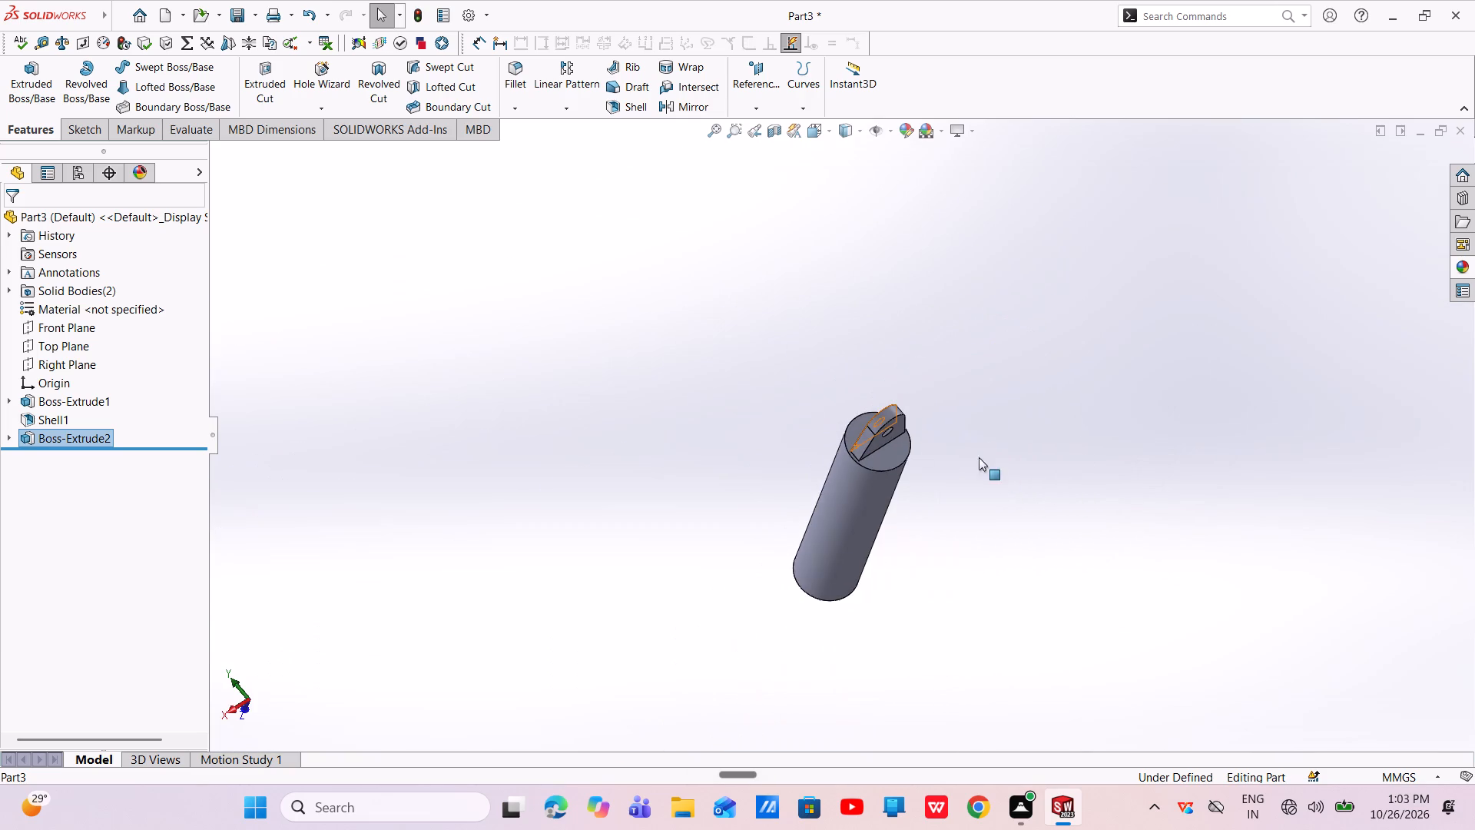
pyautogui.scroll(-1, 815, 469)
pyautogui.moveTo(815, 469); pyautogui.dragTo(1025, 454, button='middle')
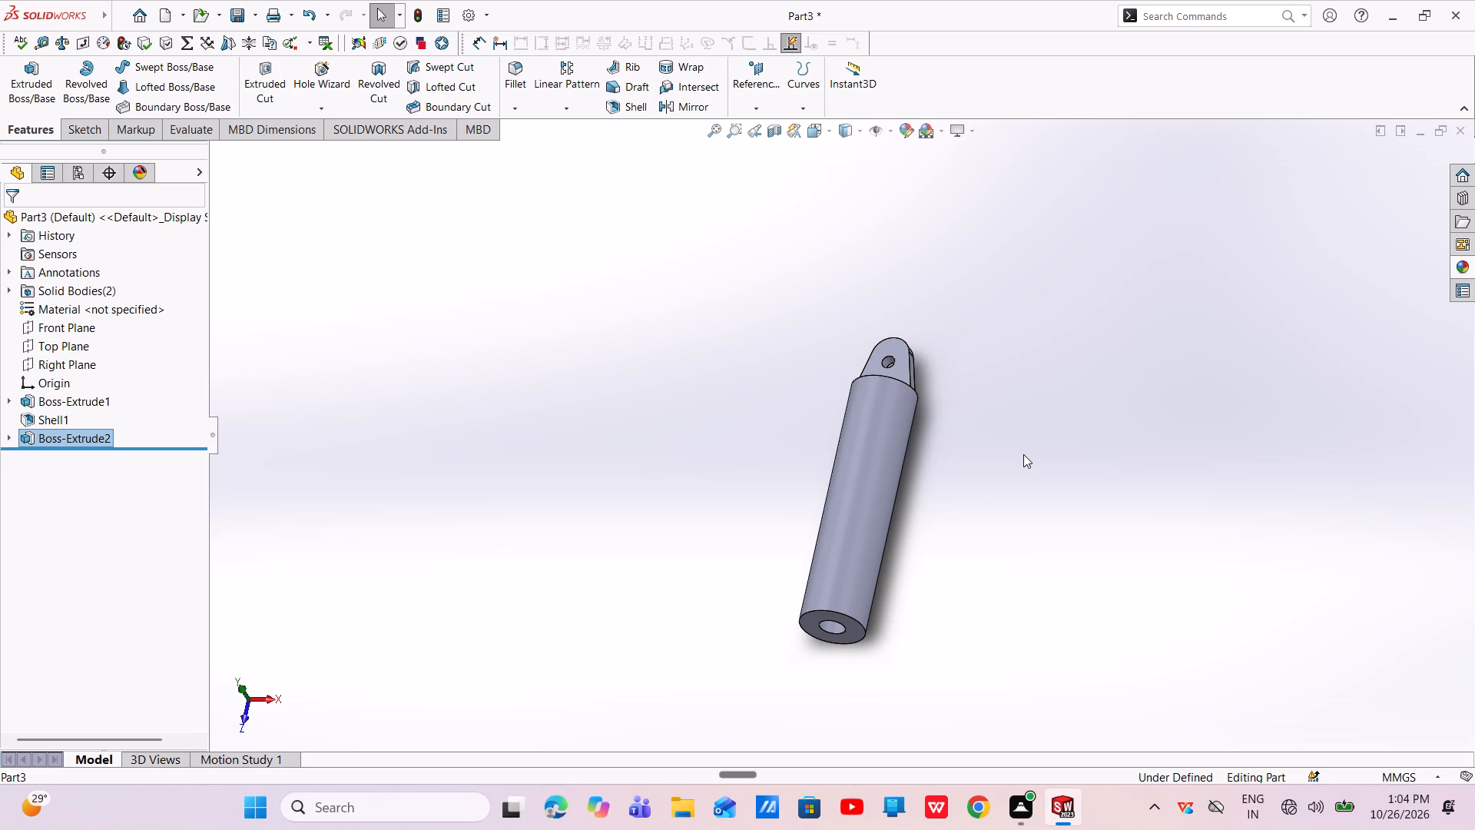
# Apply the standard orange colour to the lug extrusion, the cylinder extrusion and the shell feature.
pyautogui.click(910, 128)
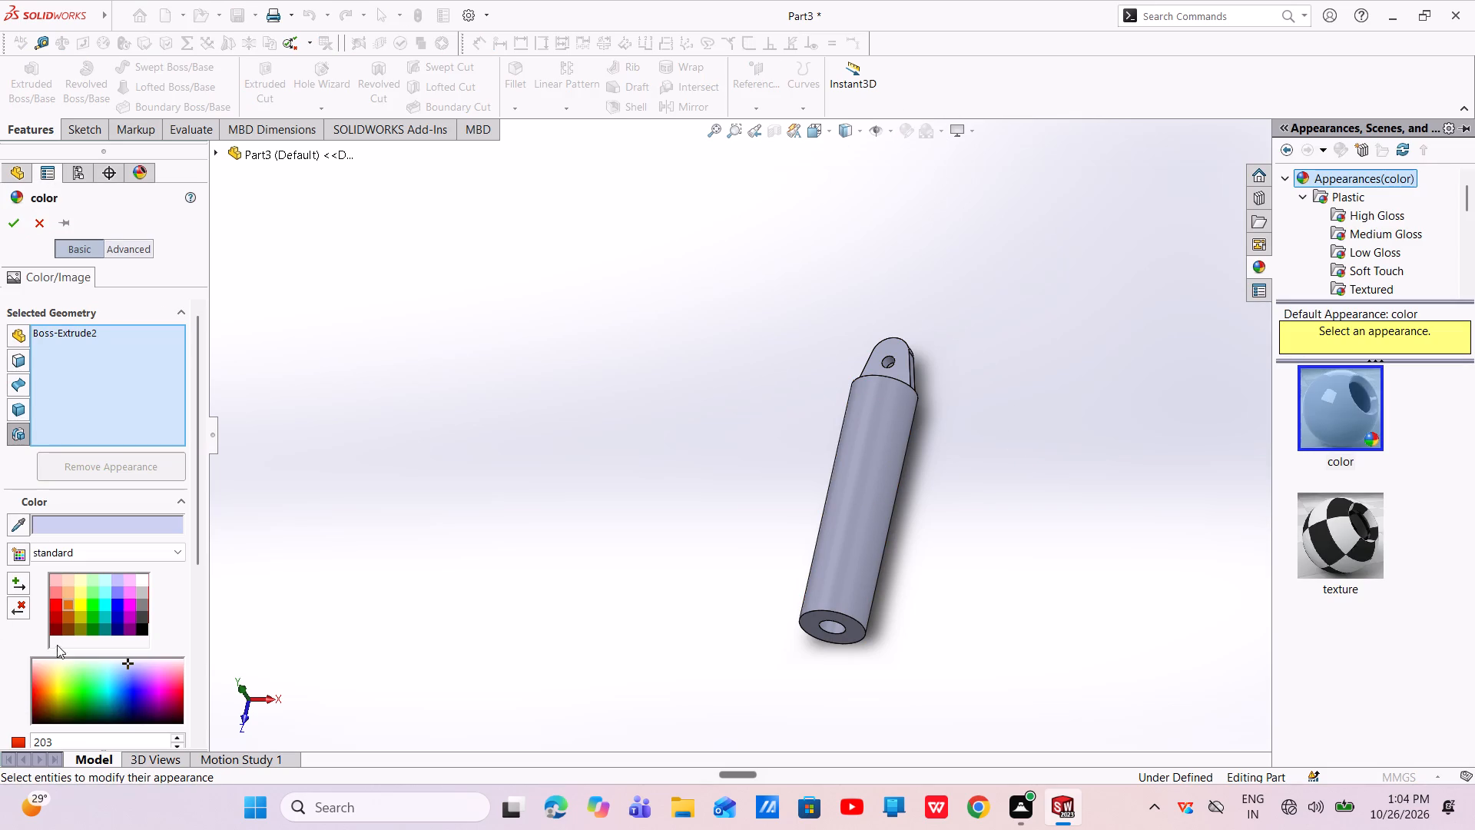
pyautogui.click(67, 603)
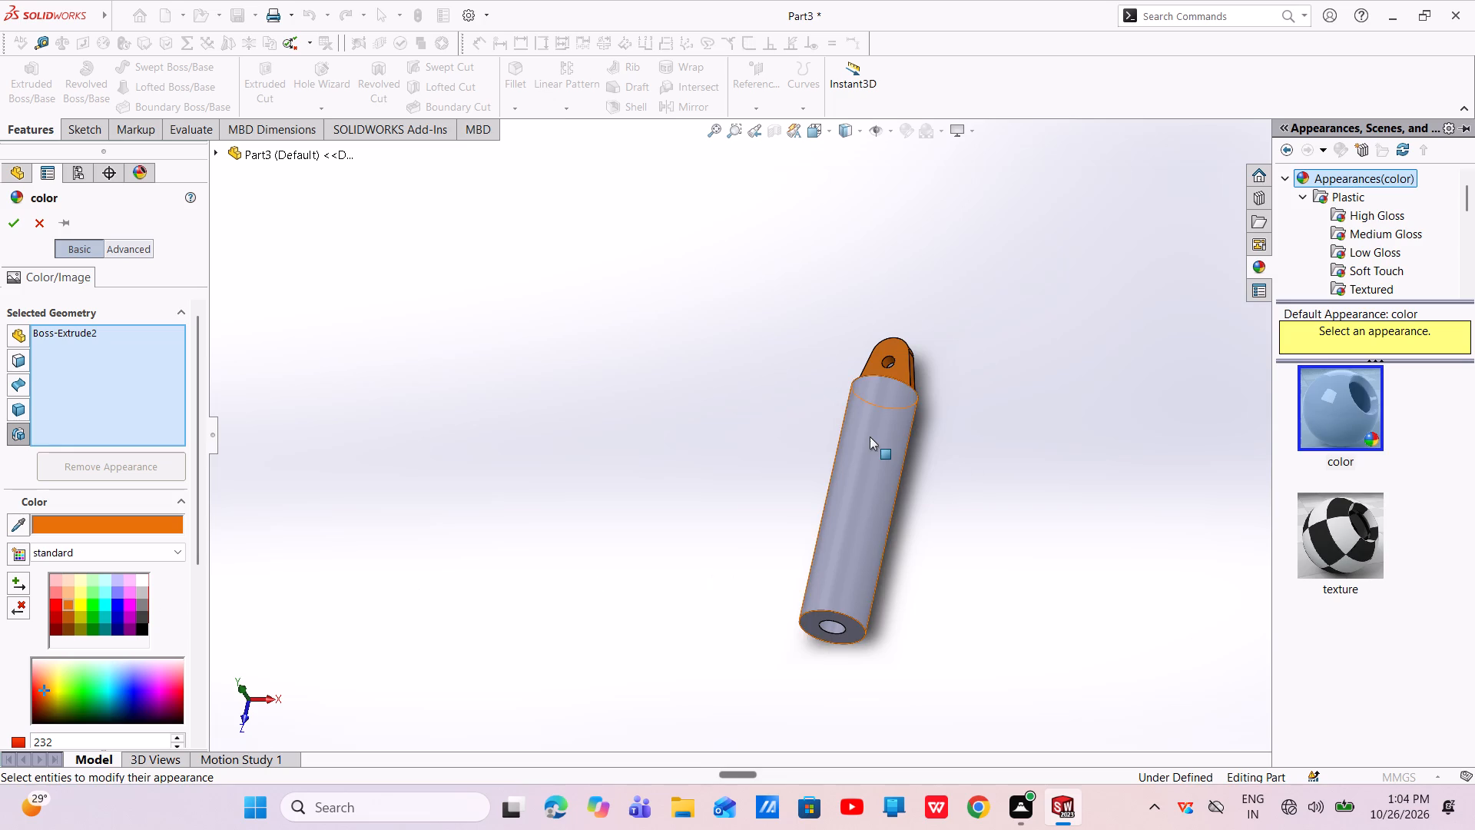
pyautogui.click(870, 437)
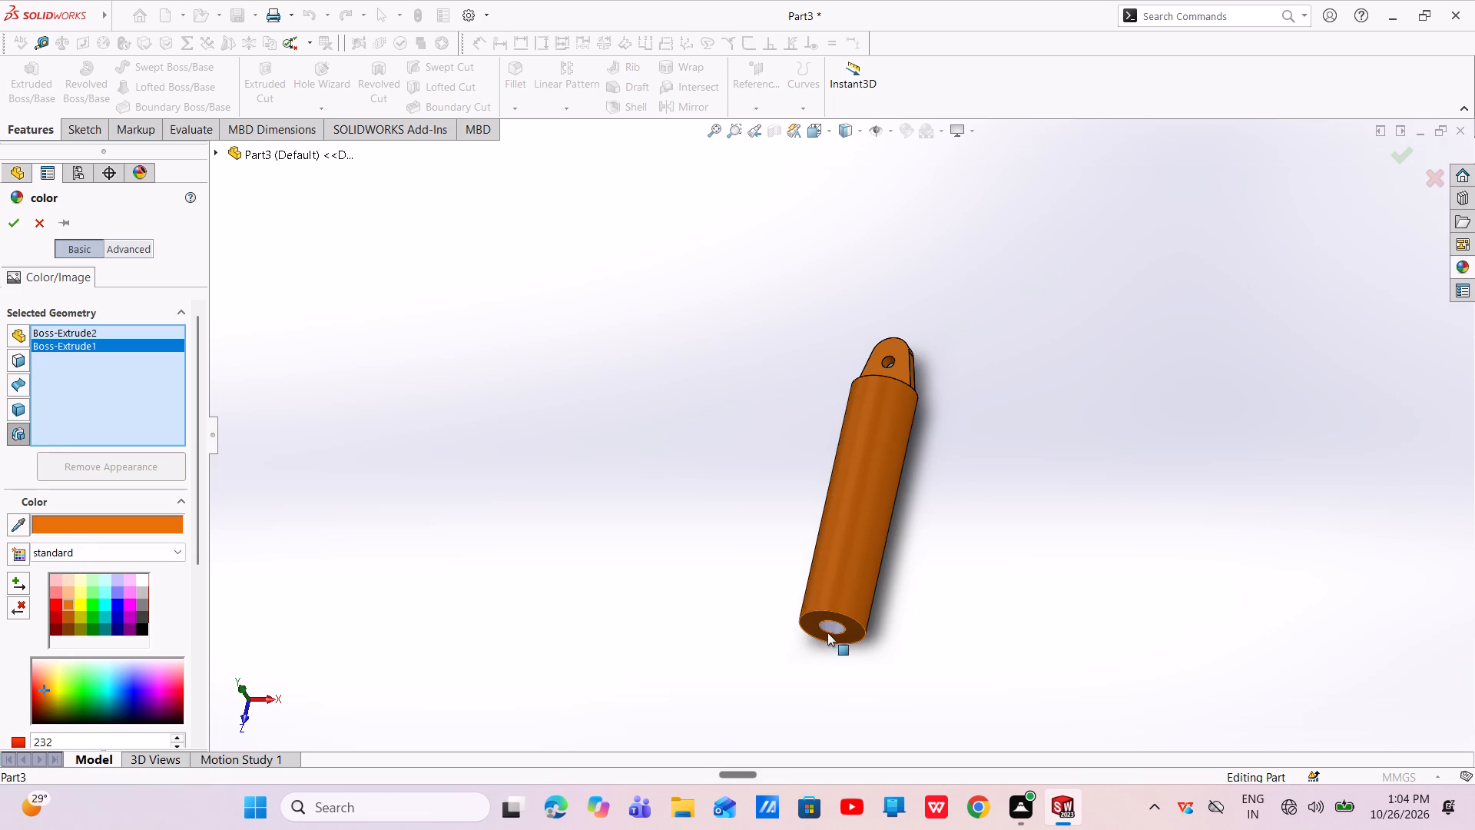
pyautogui.click(827, 630)
pyautogui.moveTo(880, 601); pyautogui.dragTo(844, 523, button='middle')
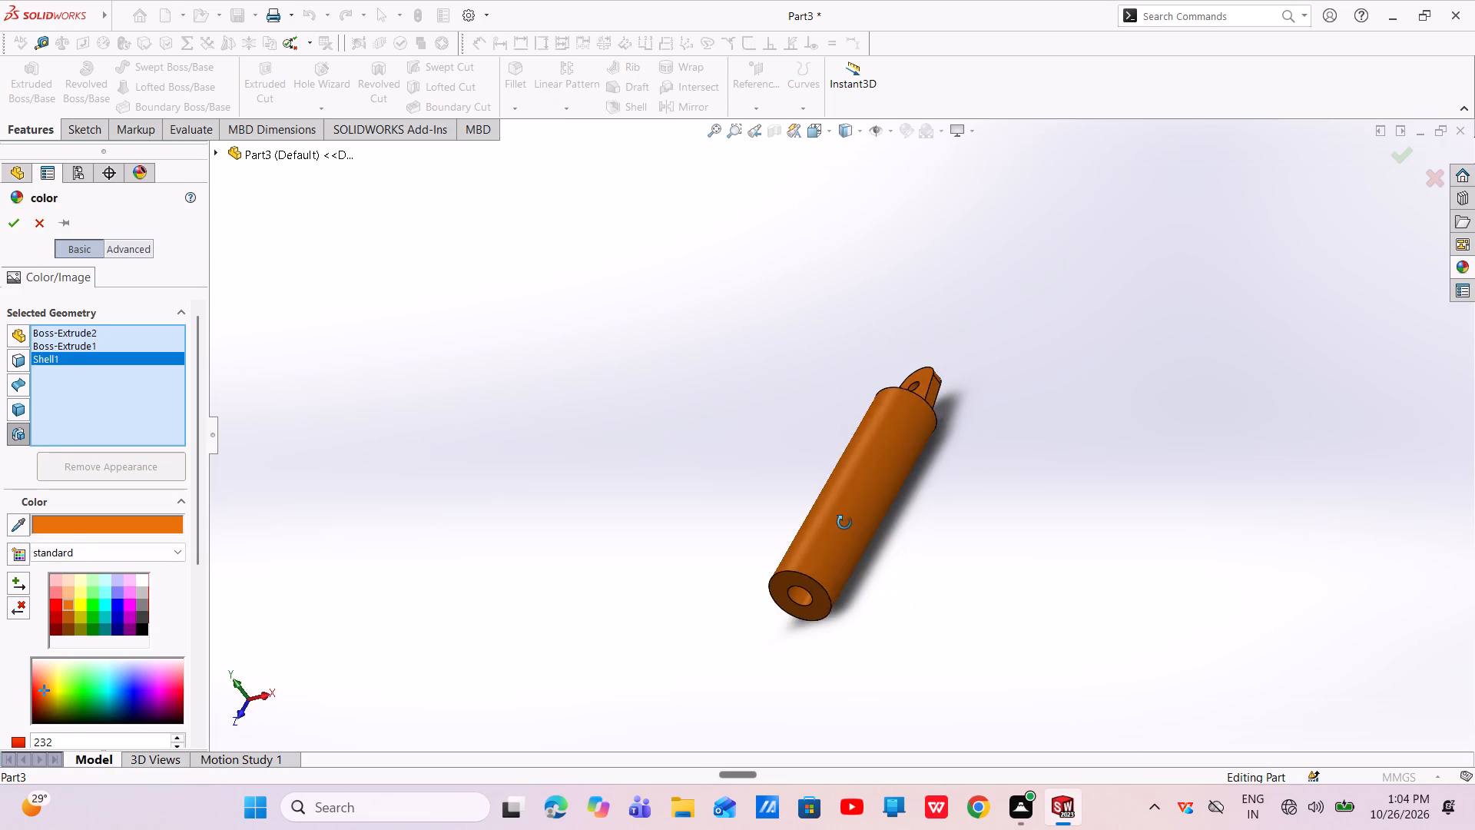
pyautogui.moveTo(844, 523); pyautogui.dragTo(844, 522, button='middle')
# Adjust the colour of the lug, cylinder and shell features to RGB 255, 159, 16 and apply it.
pyautogui.scroll(-3, 86, 650)
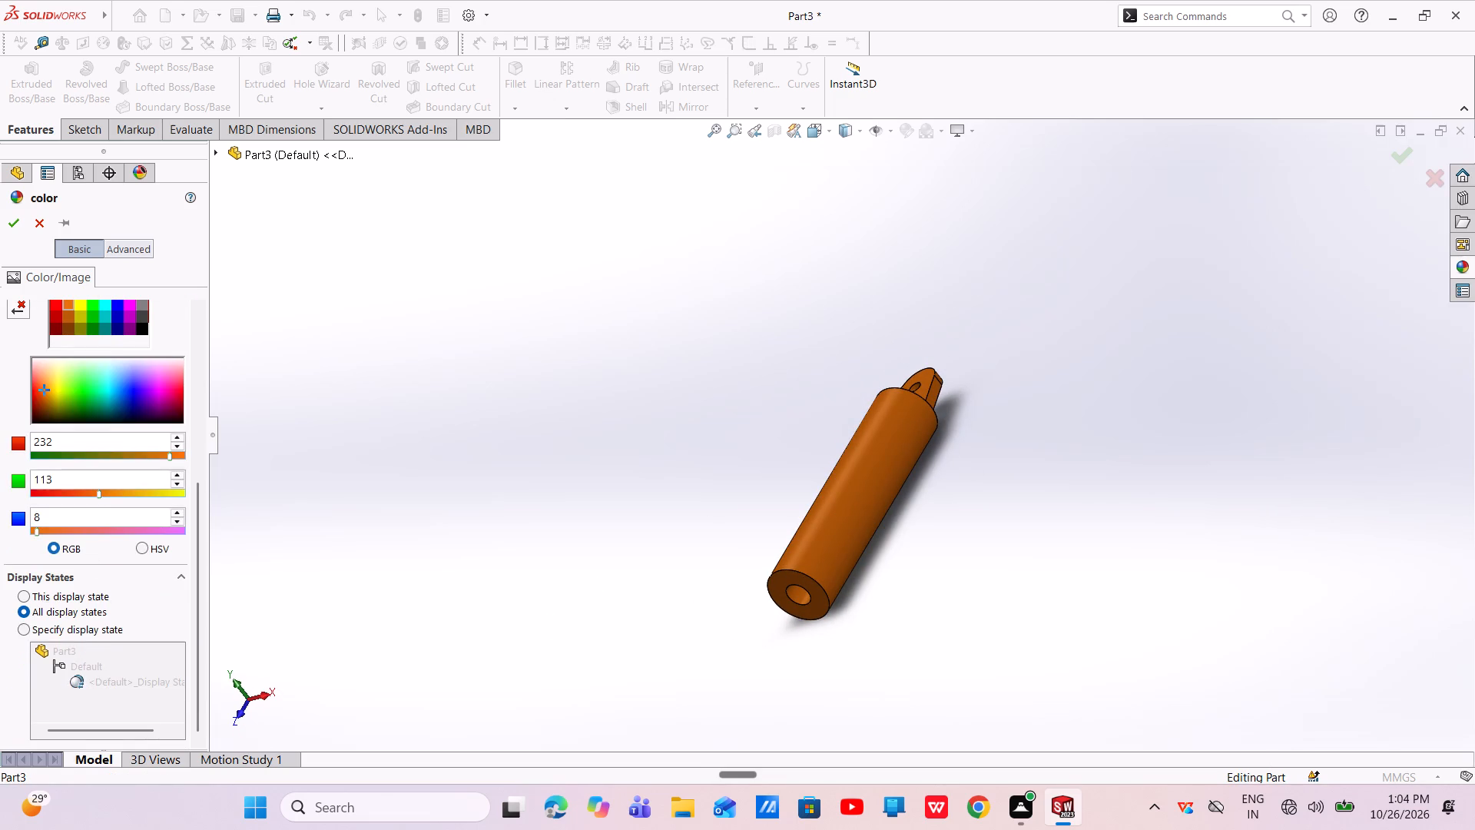
pyautogui.moveTo(98, 493); pyautogui.dragTo(122, 500)
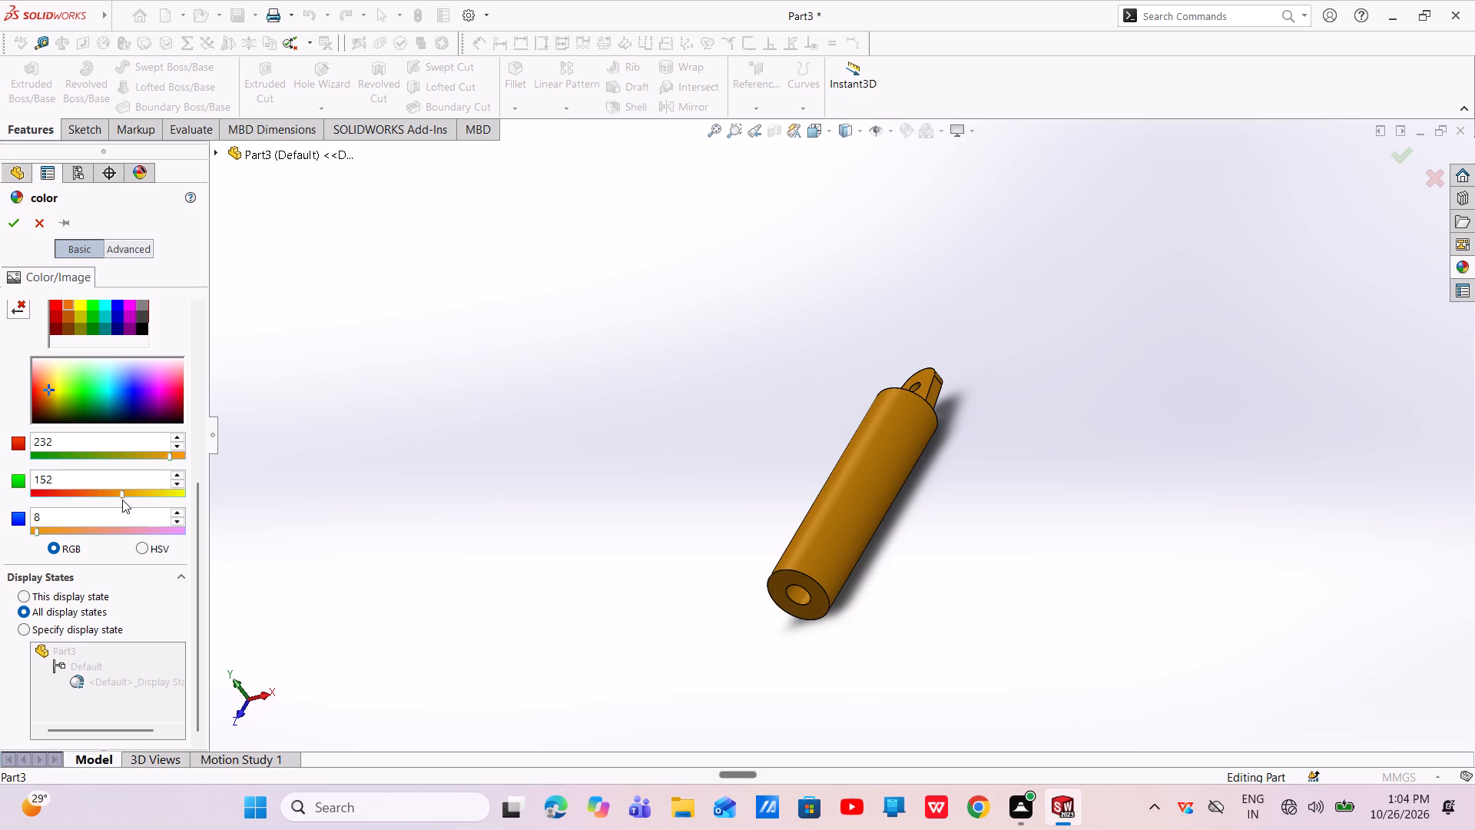
pyautogui.moveTo(122, 500); pyautogui.dragTo(120, 499)
pyautogui.moveTo(167, 454); pyautogui.dragTo(191, 460)
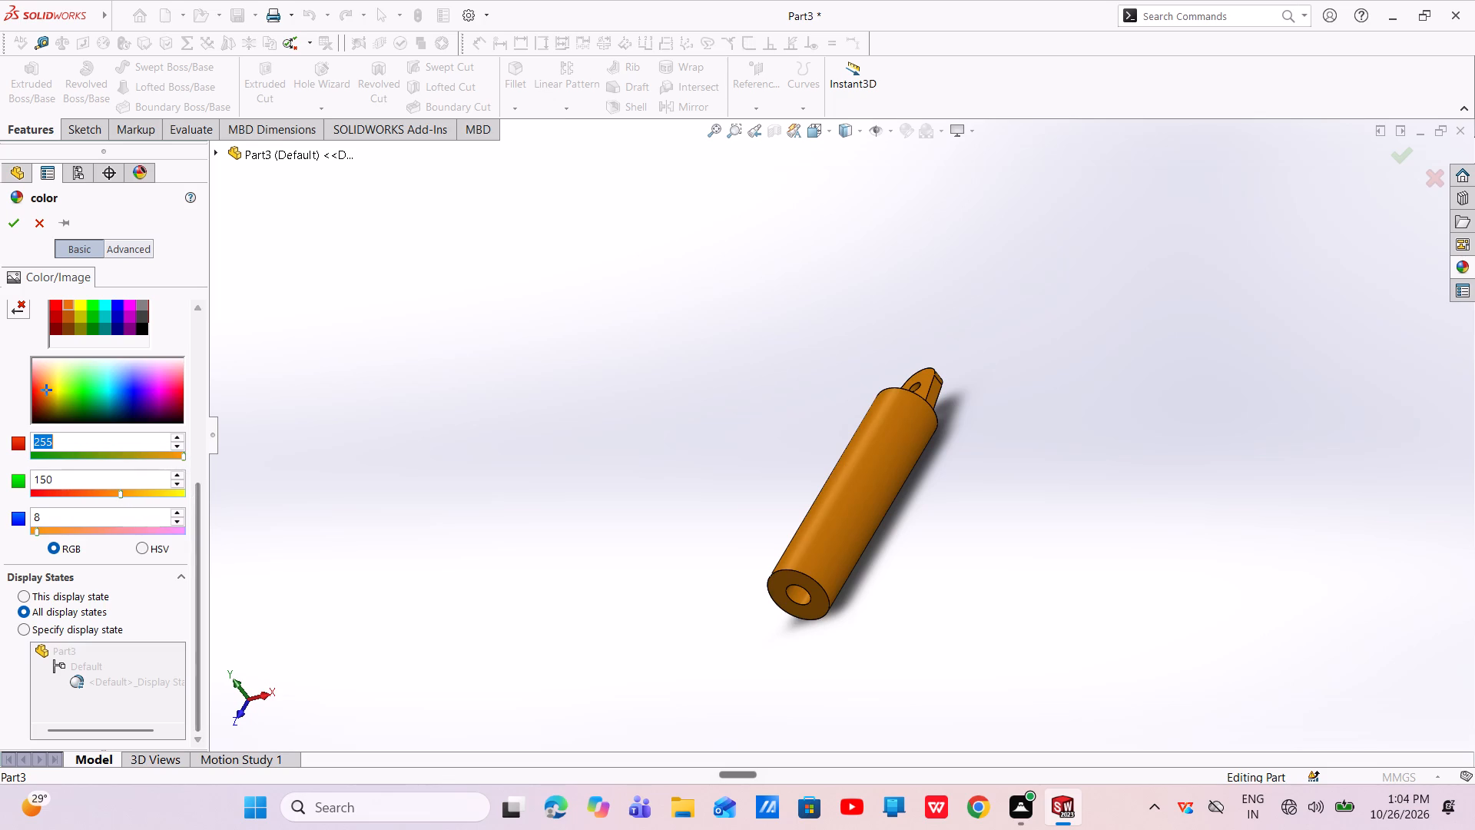
pyautogui.moveTo(34, 529); pyautogui.dragTo(94, 535)
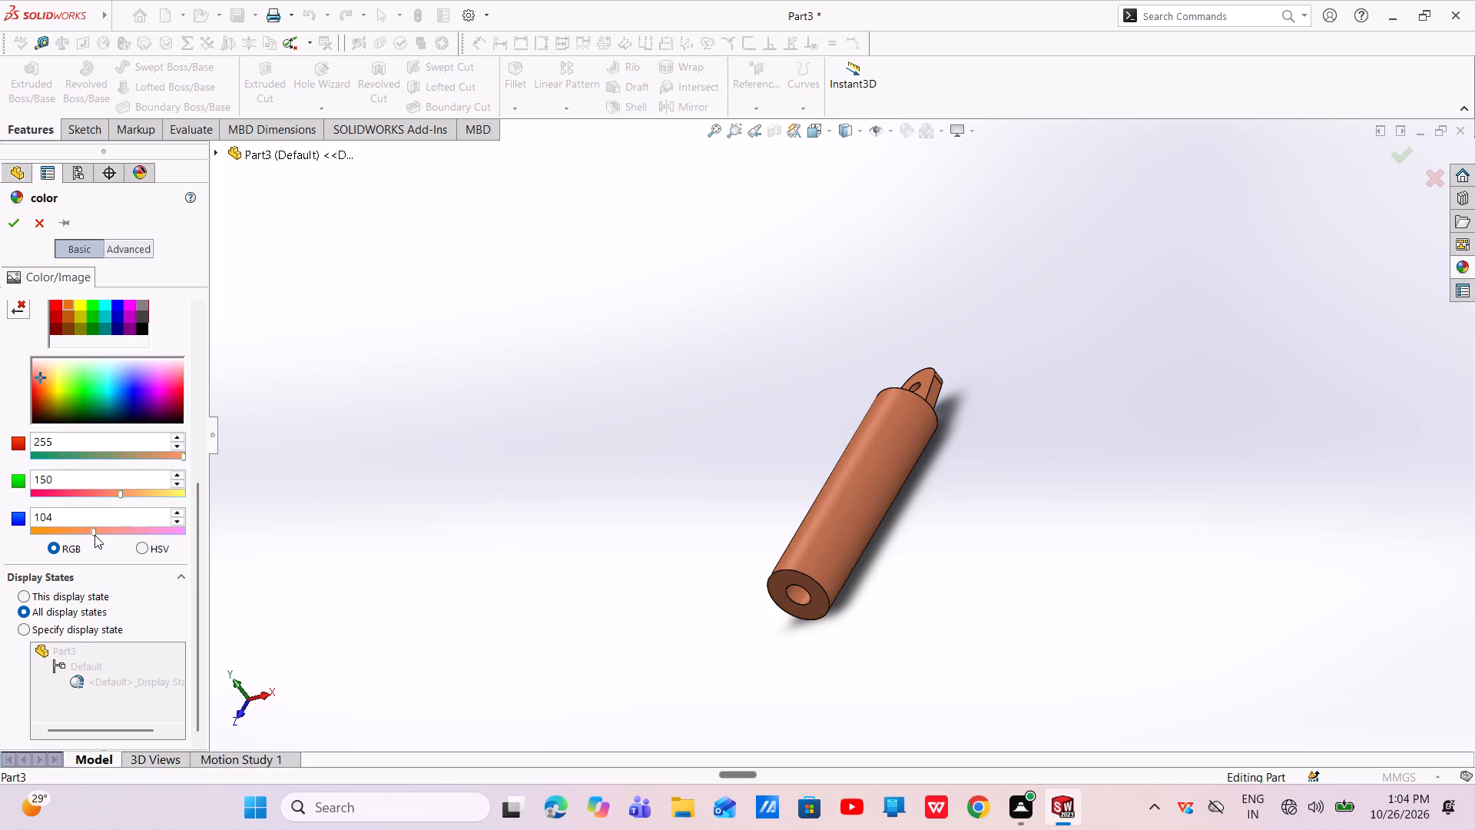
pyautogui.moveTo(94, 535); pyautogui.dragTo(42, 527)
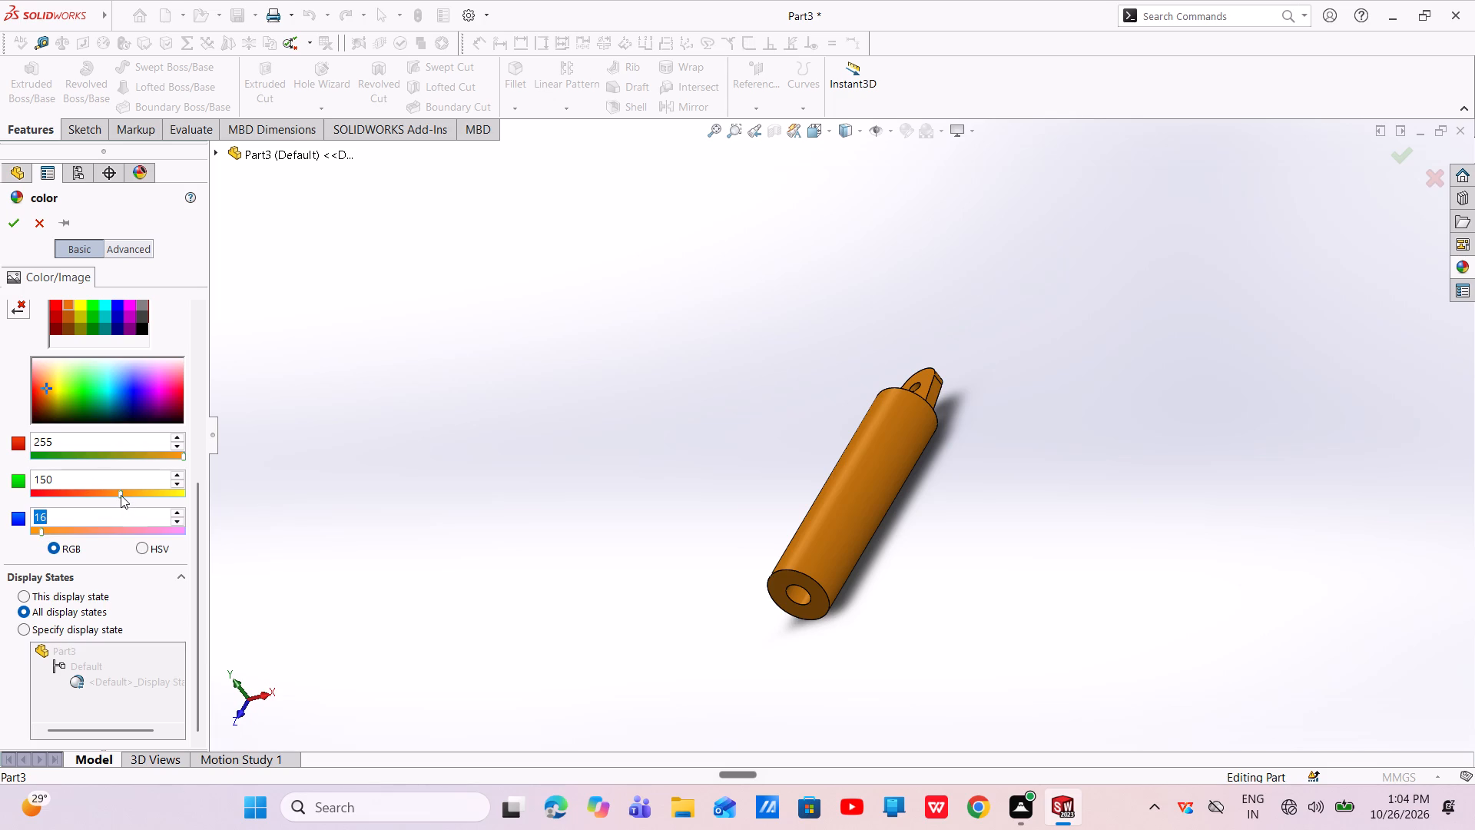
pyautogui.moveTo(121, 495); pyautogui.dragTo(91, 496)
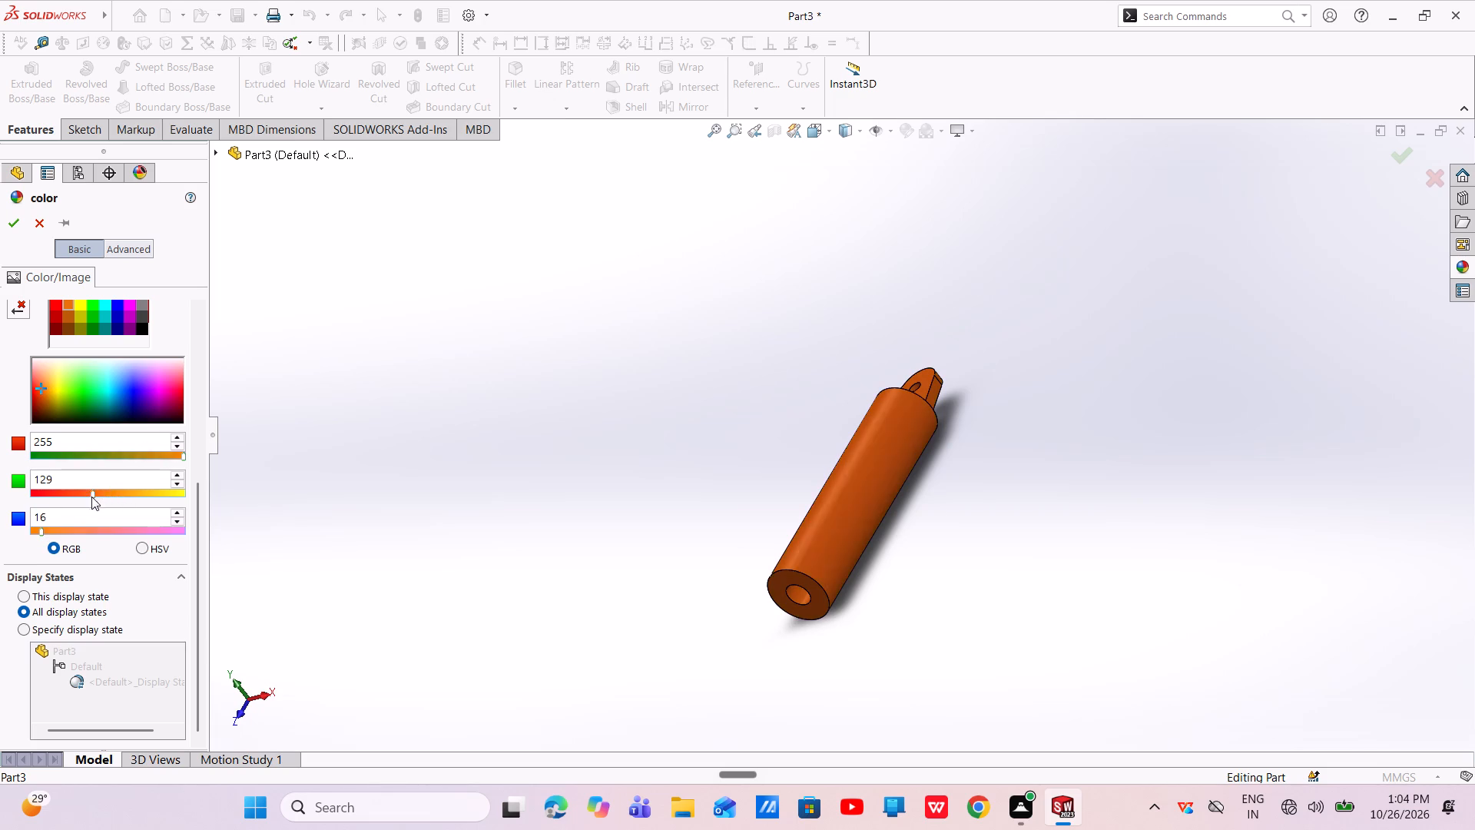
pyautogui.moveTo(91, 496); pyautogui.dragTo(99, 496)
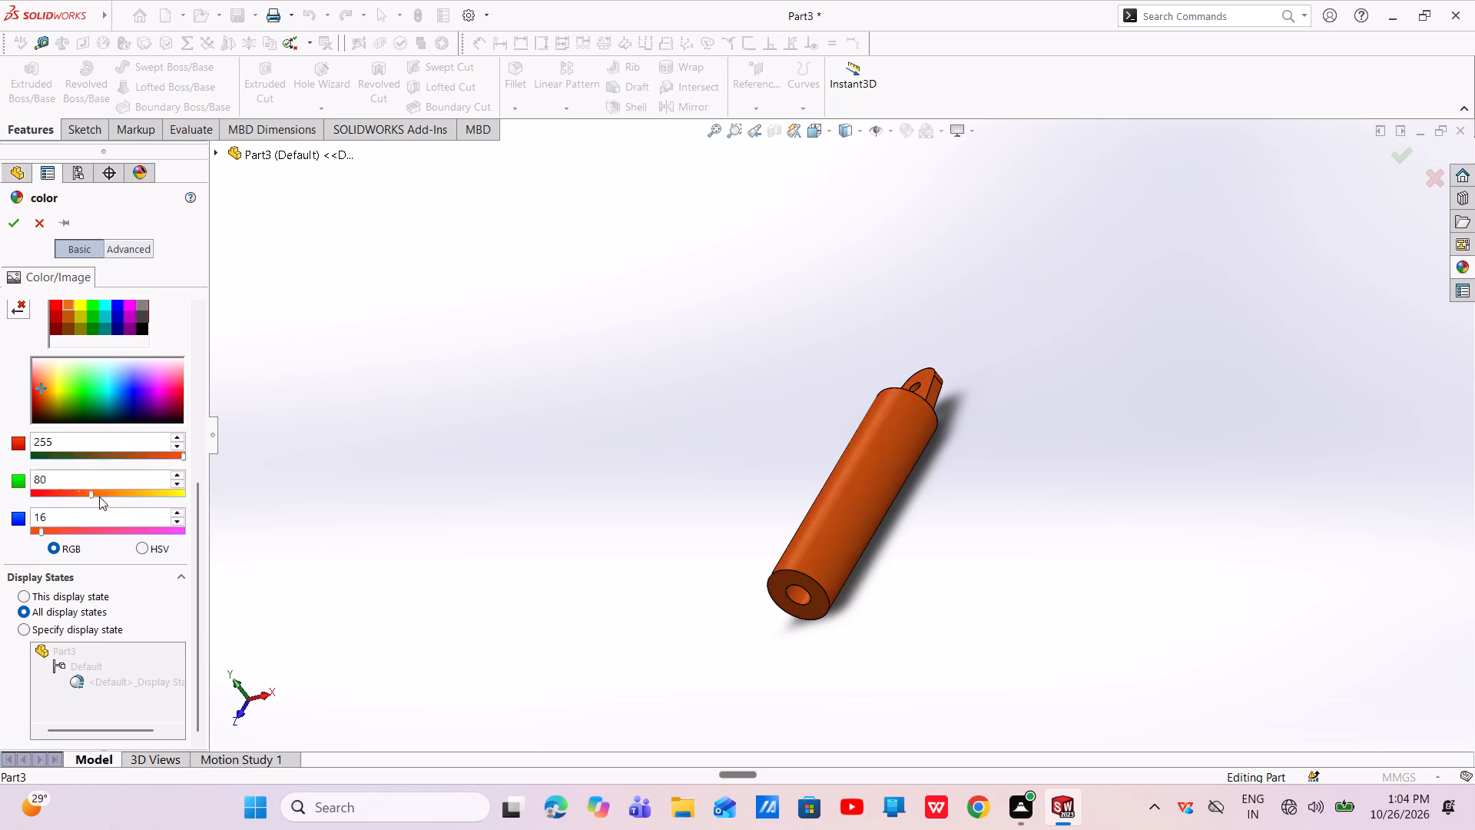
pyautogui.moveTo(99, 496); pyautogui.dragTo(153, 503)
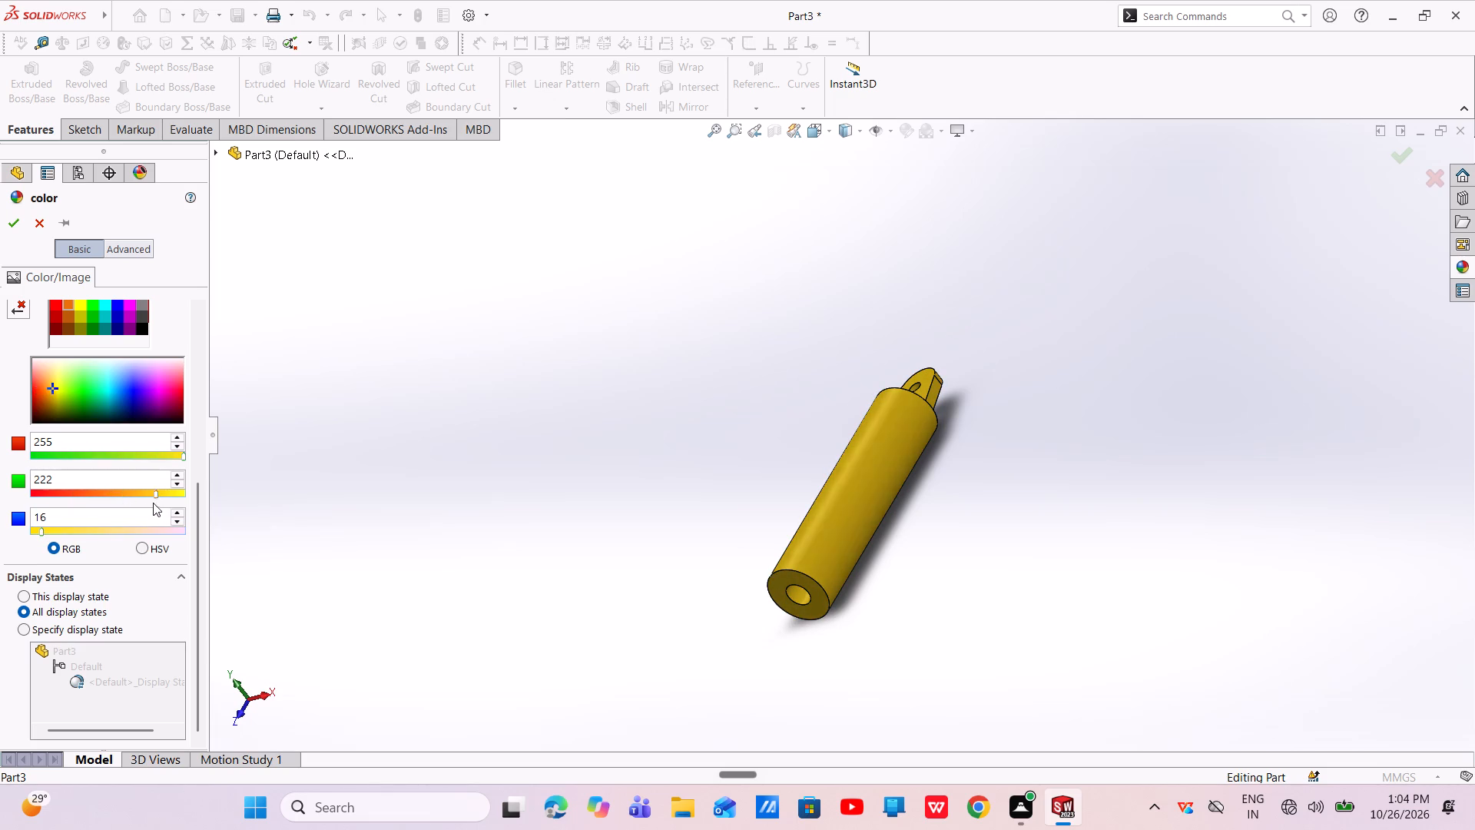
pyautogui.moveTo(153, 503); pyautogui.dragTo(130, 502)
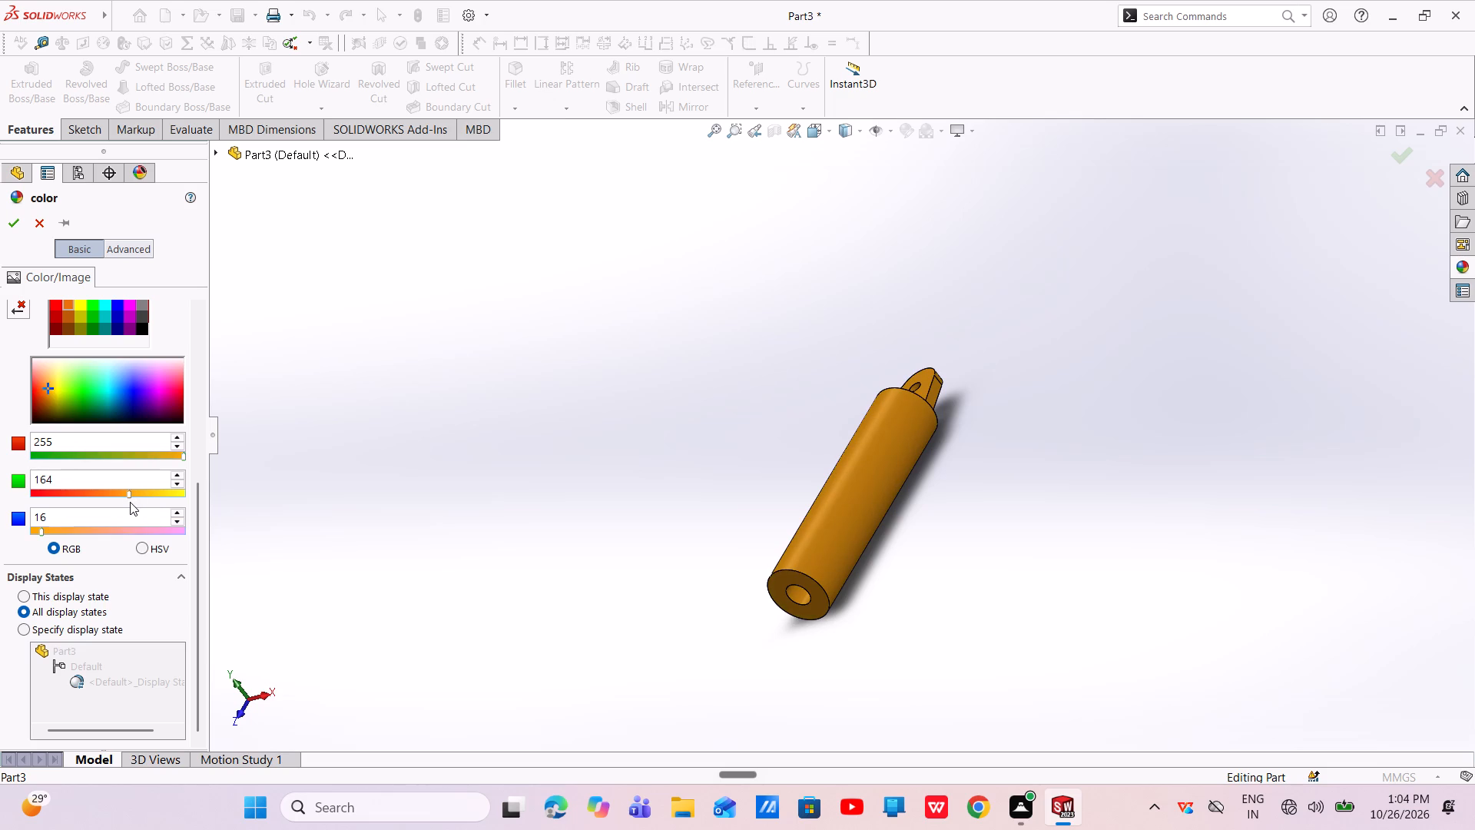
pyautogui.moveTo(130, 502); pyautogui.dragTo(127, 502)
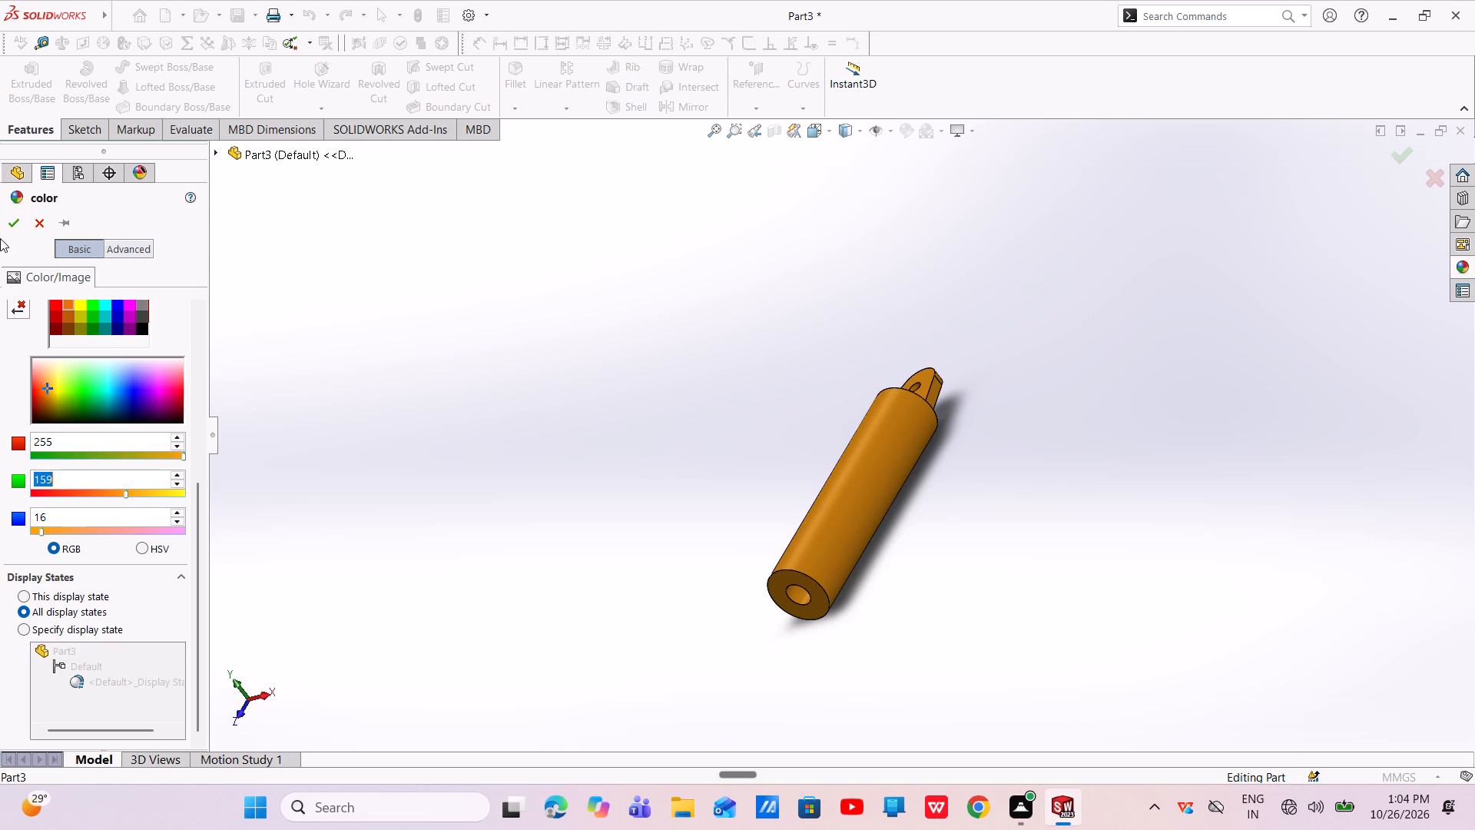
pyautogui.click(10, 227)
# Examine the recoloured part from several angles, including the bore opening in the cylinder's end face.
pyautogui.scroll(-5, 872, 466)
pyautogui.scroll(5, 872, 466)
pyautogui.moveTo(853, 472); pyautogui.dragTo(974, 598, button='middle')
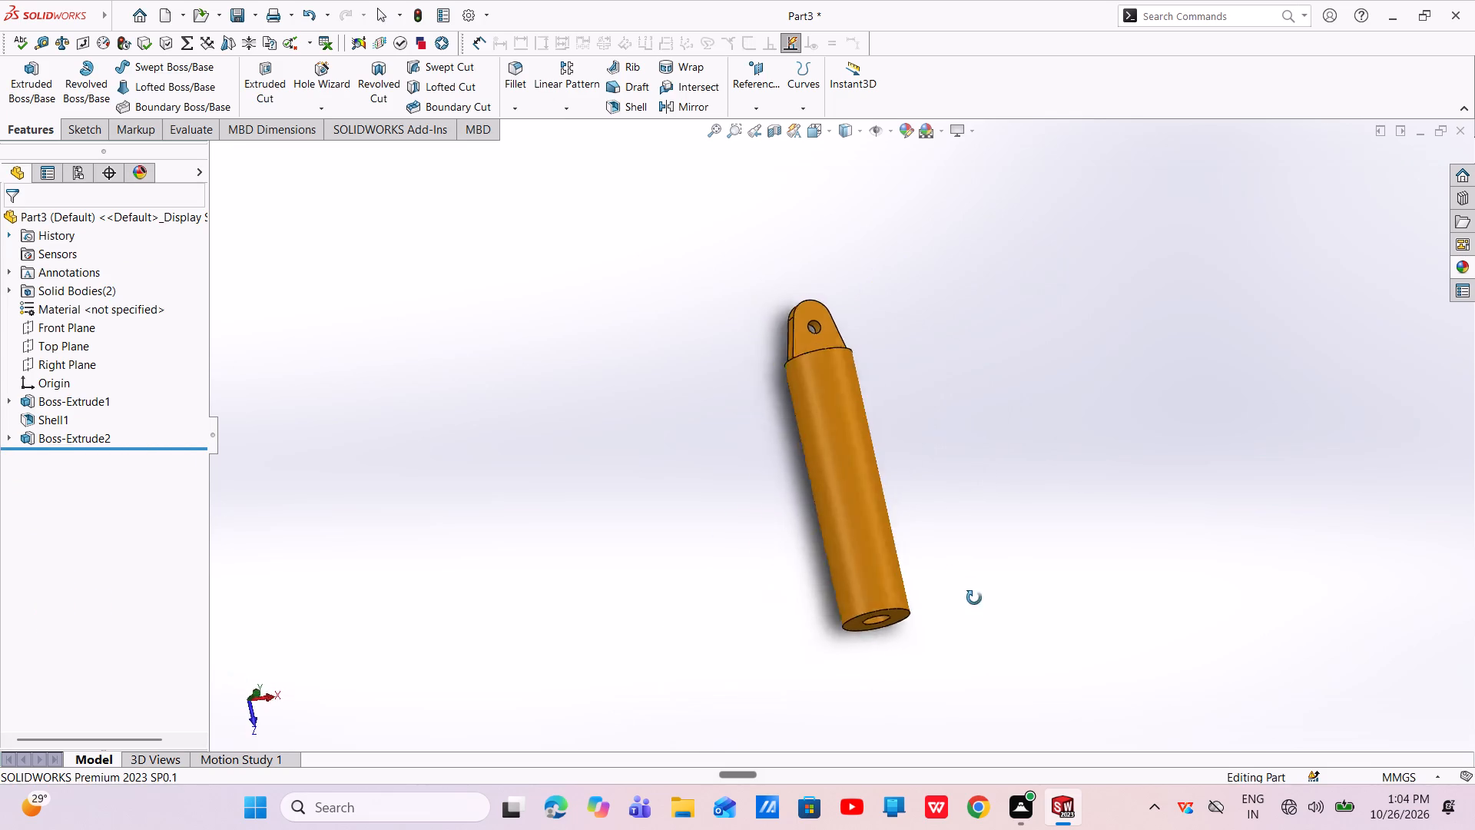
pyautogui.moveTo(974, 598); pyautogui.dragTo(932, 489, button='middle')
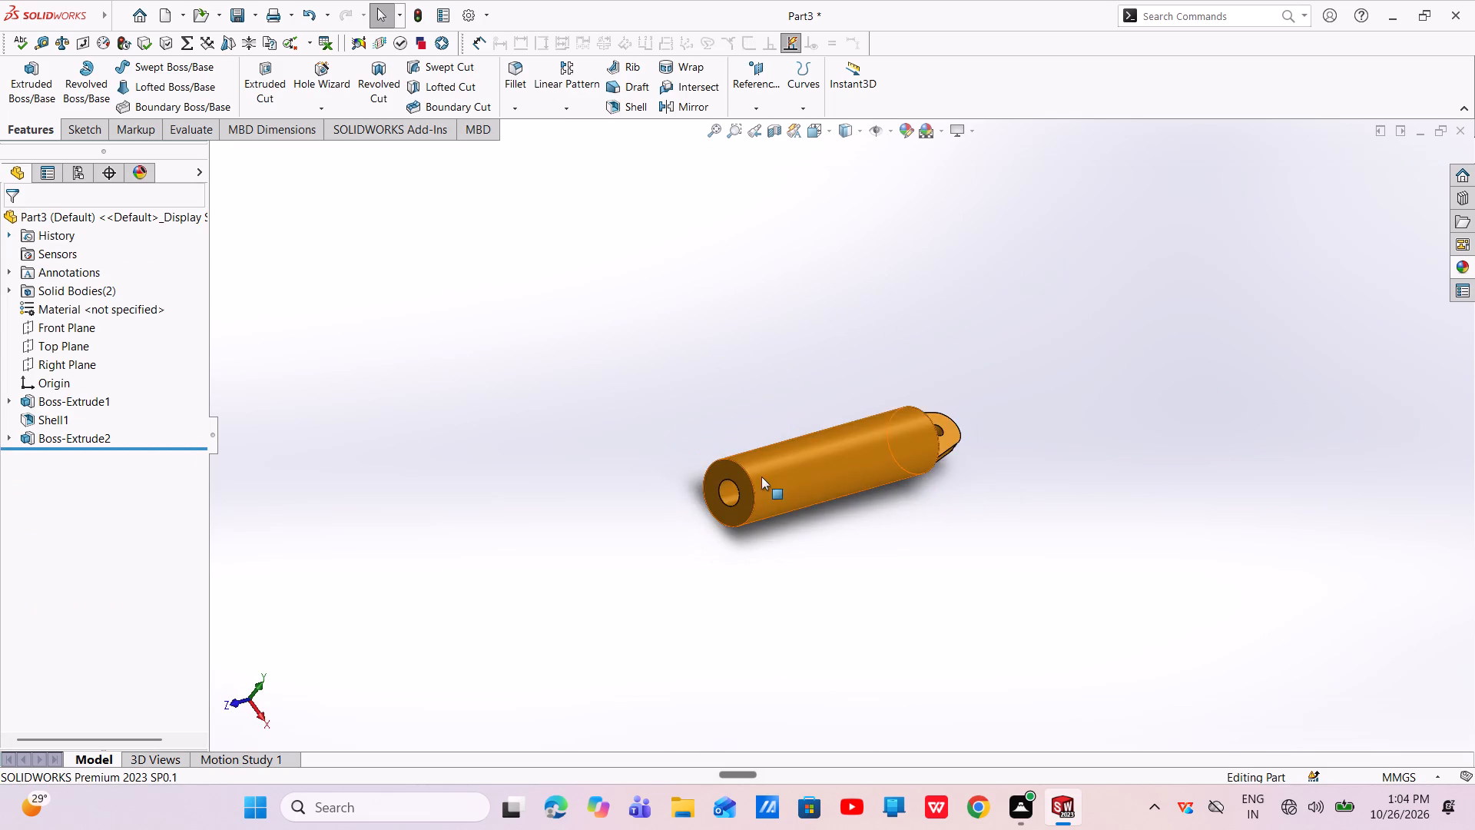
pyautogui.scroll(-7, 761, 476)
pyautogui.scroll(5, 761, 475)
pyautogui.moveTo(761, 474); pyautogui.dragTo(830, 453, button='middle')
pyautogui.scroll(-7, 963, 441)
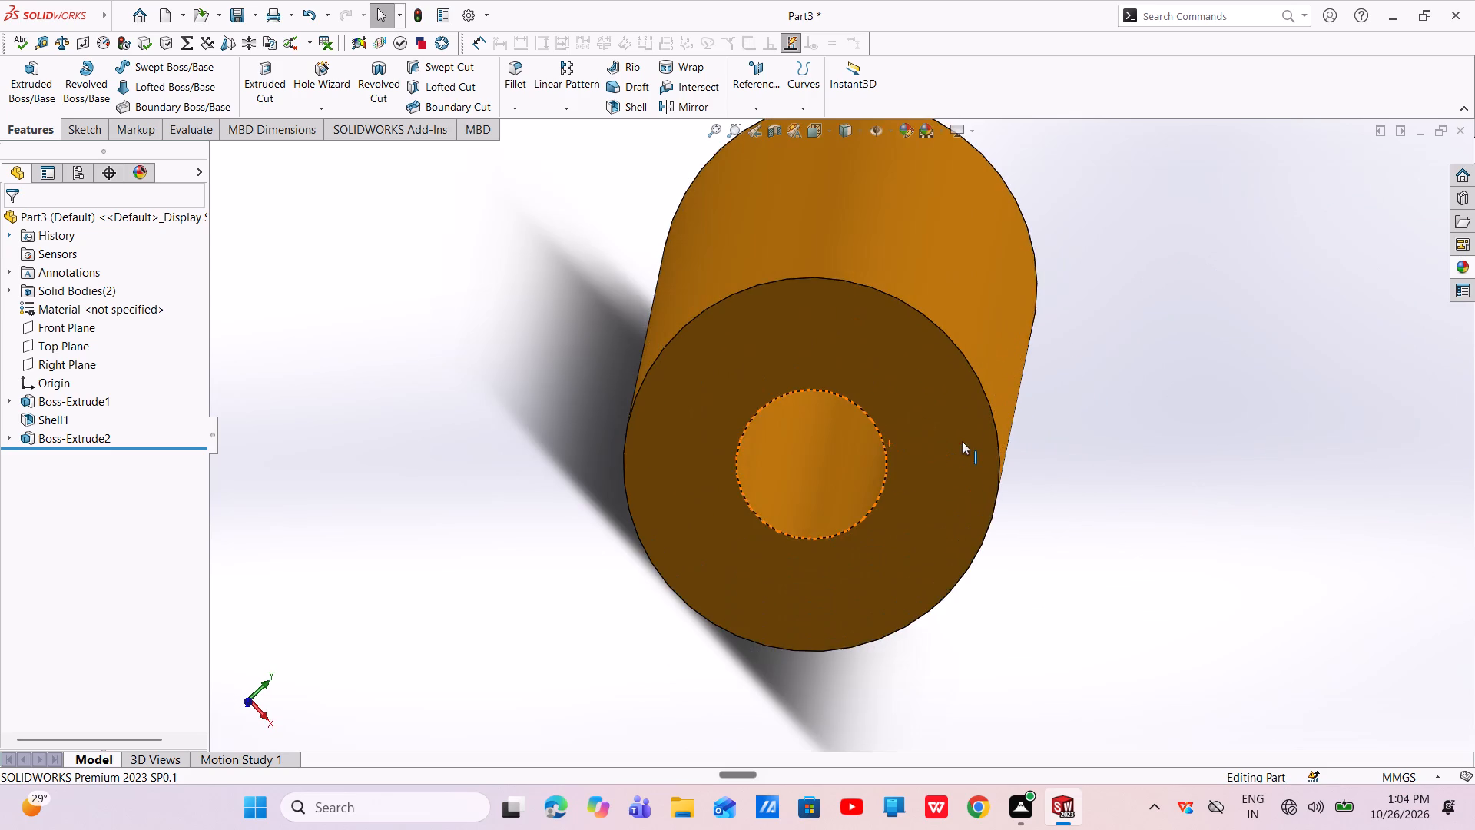
pyautogui.moveTo(806, 454); pyautogui.dragTo(803, 430, button='middle')
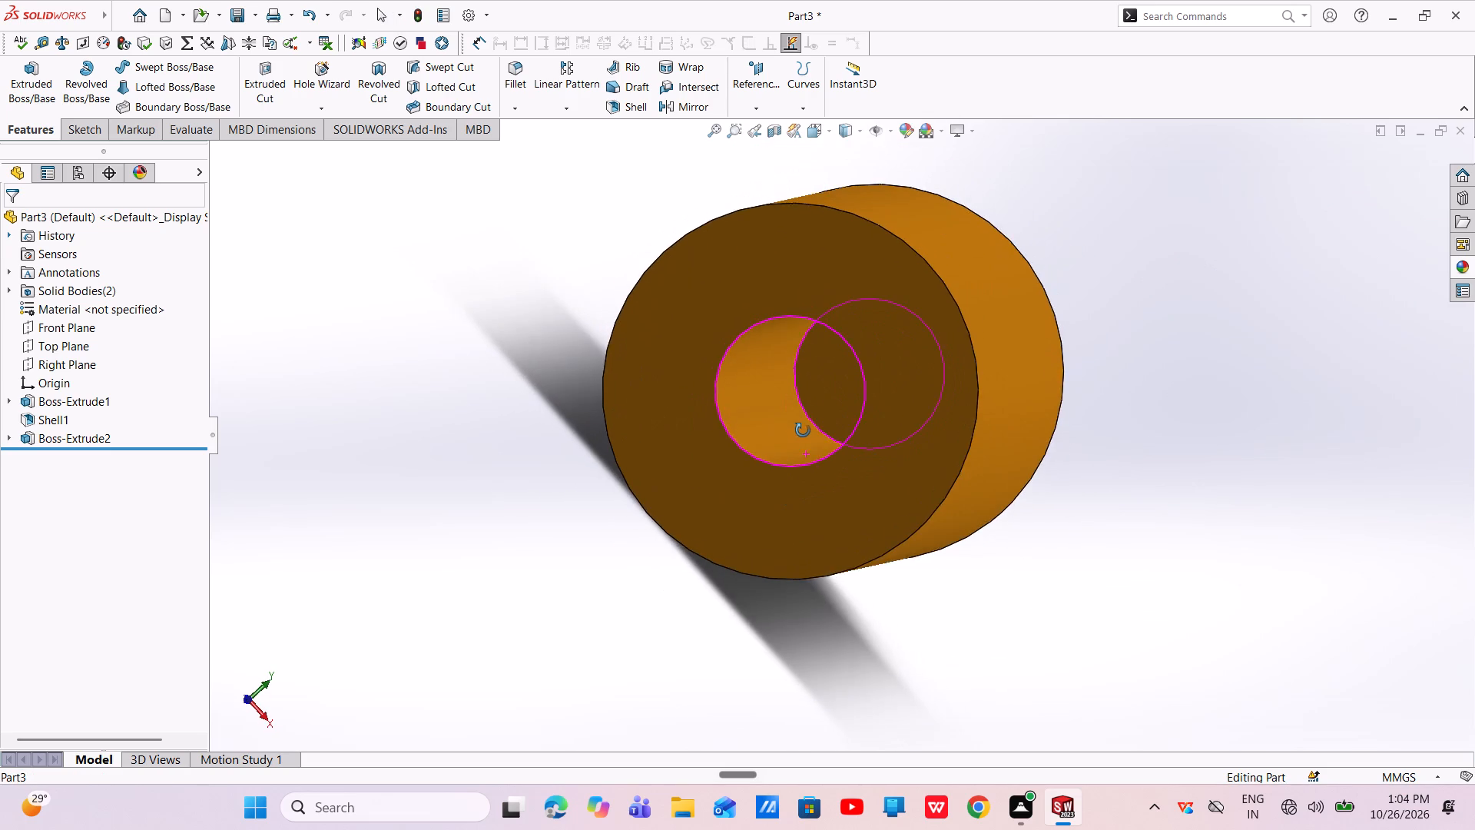
pyautogui.moveTo(803, 430); pyautogui.dragTo(804, 430, button='middle')
pyautogui.scroll(-6, 813, 347)
pyautogui.scroll(1, 814, 391)
pyautogui.moveTo(814, 391); pyautogui.dragTo(827, 396, button='middle')
pyautogui.scroll(4, 880, 443)
pyautogui.moveTo(901, 457); pyautogui.dragTo(898, 470, button='middle')
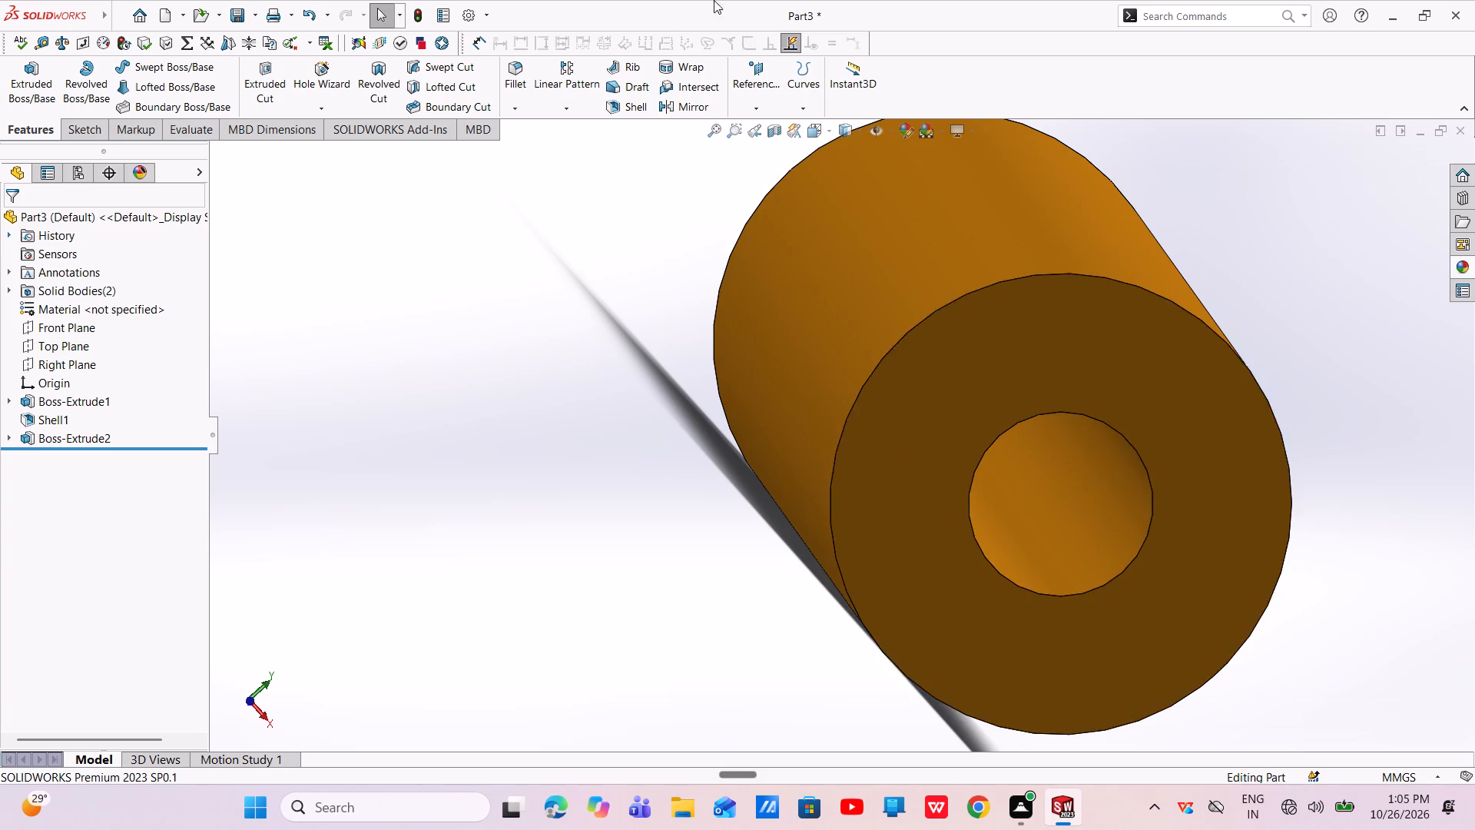
pyautogui.scroll(3, 1068, 583)
pyautogui.moveTo(1039, 513); pyautogui.dragTo(1012, 480, button='middle')
pyautogui.scroll(-3, 910, 383)
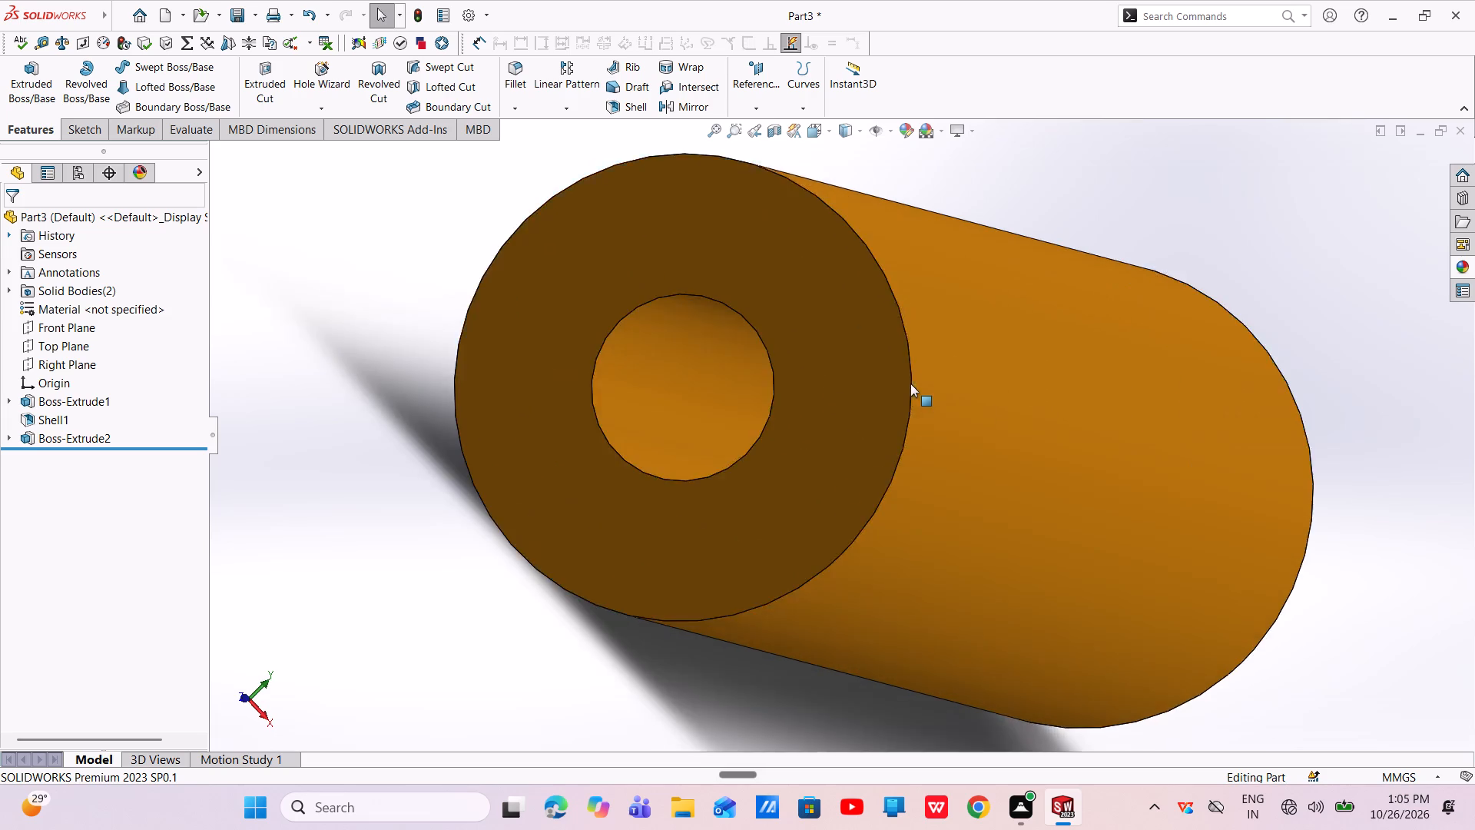
pyautogui.scroll(4, 903, 403)
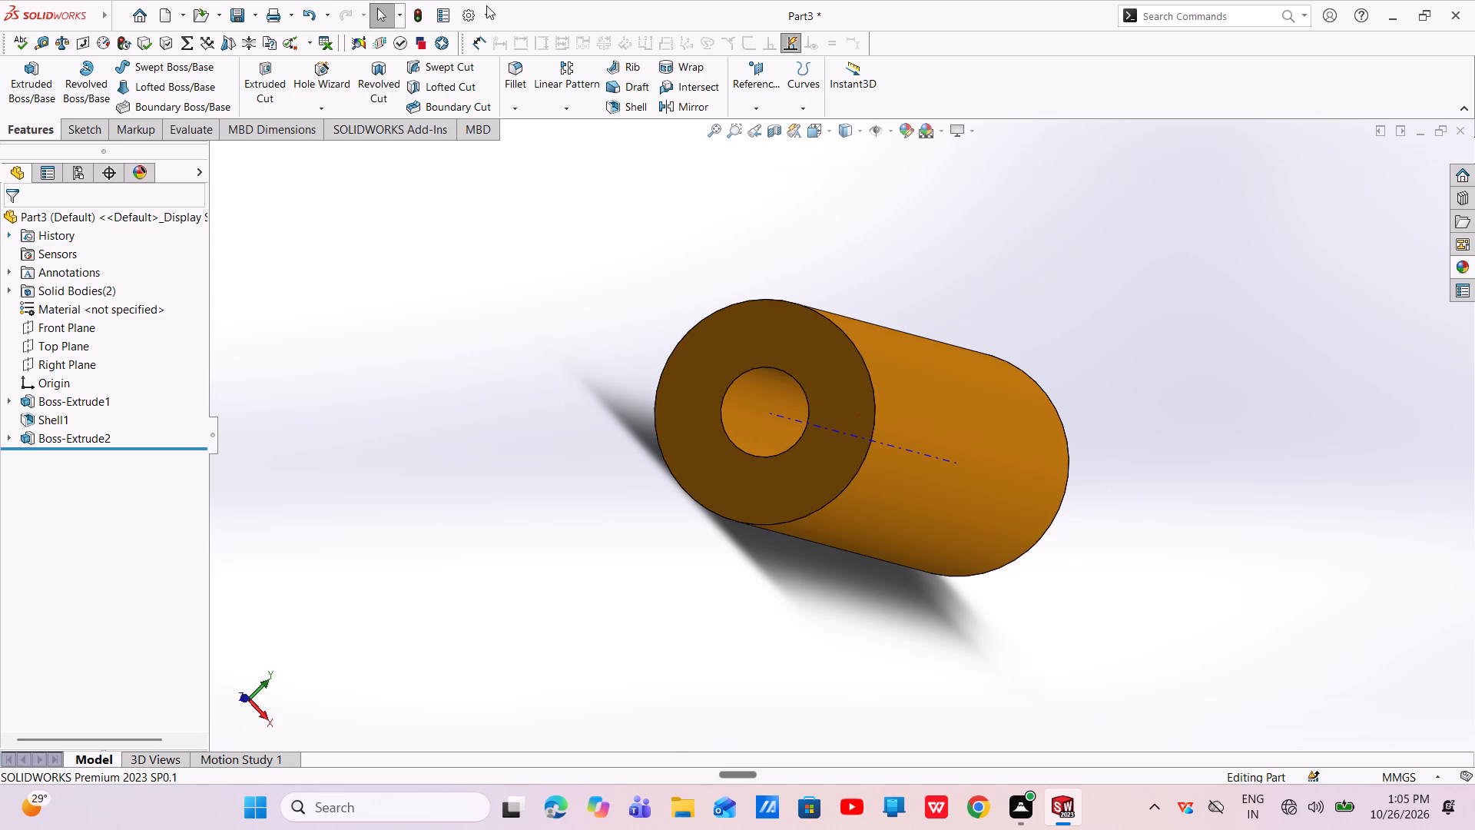
# Save the part under the file name H&V cylinders as a SOLIDWORKS Part.
pyautogui.click(253, 15)
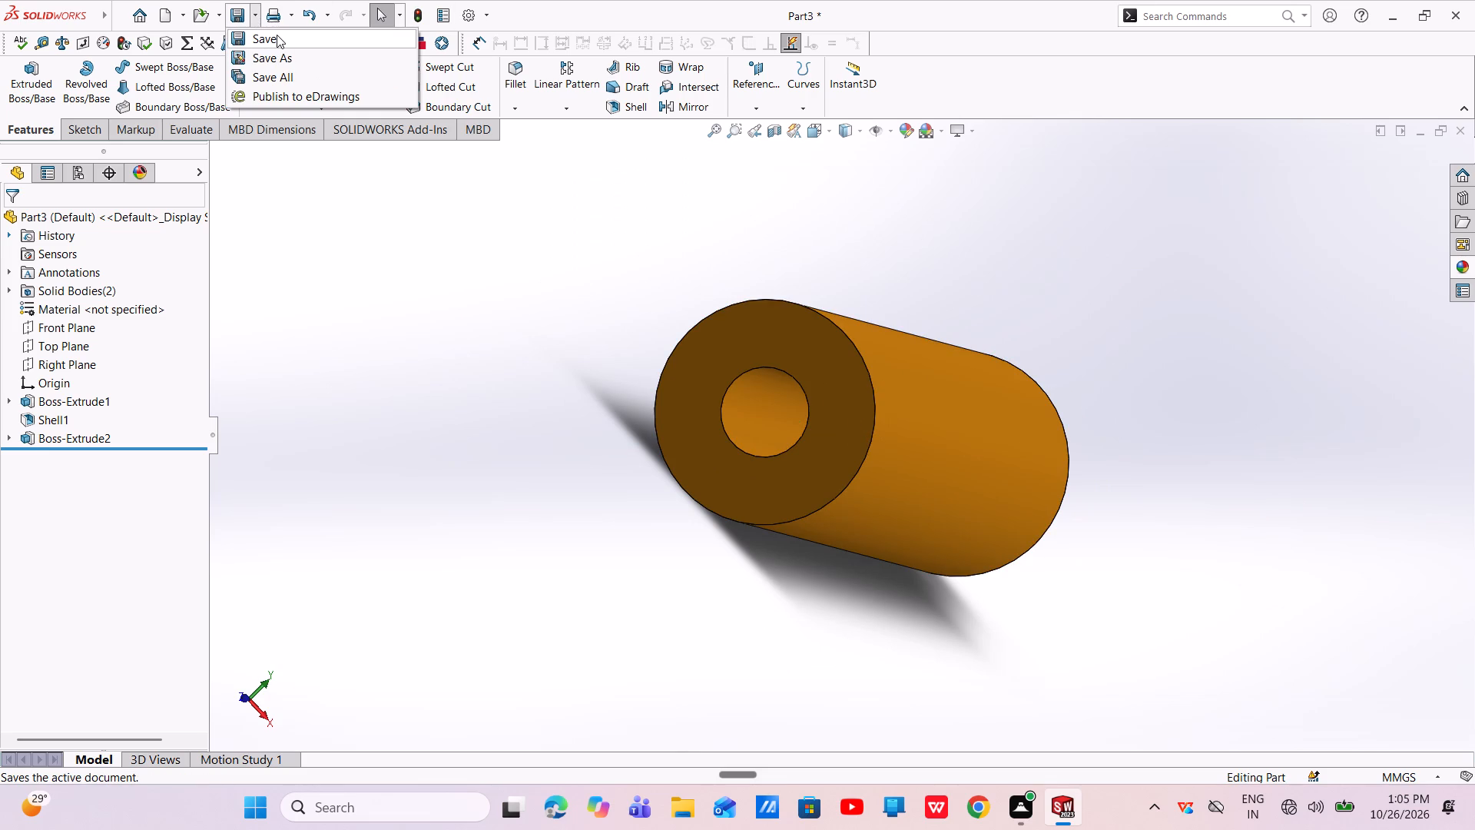
pyautogui.click(277, 35)
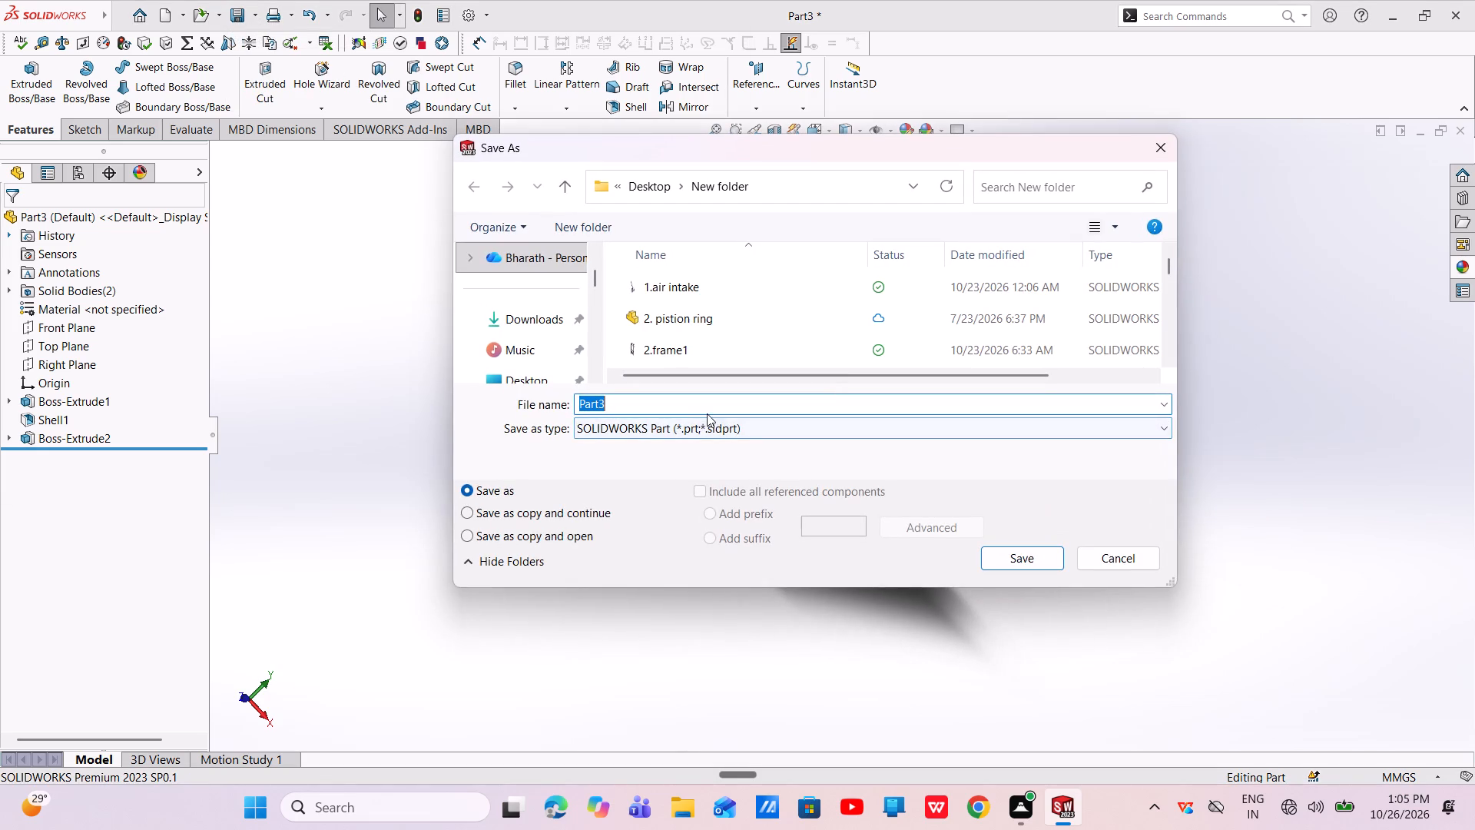
pyautogui.press('BackSpace')
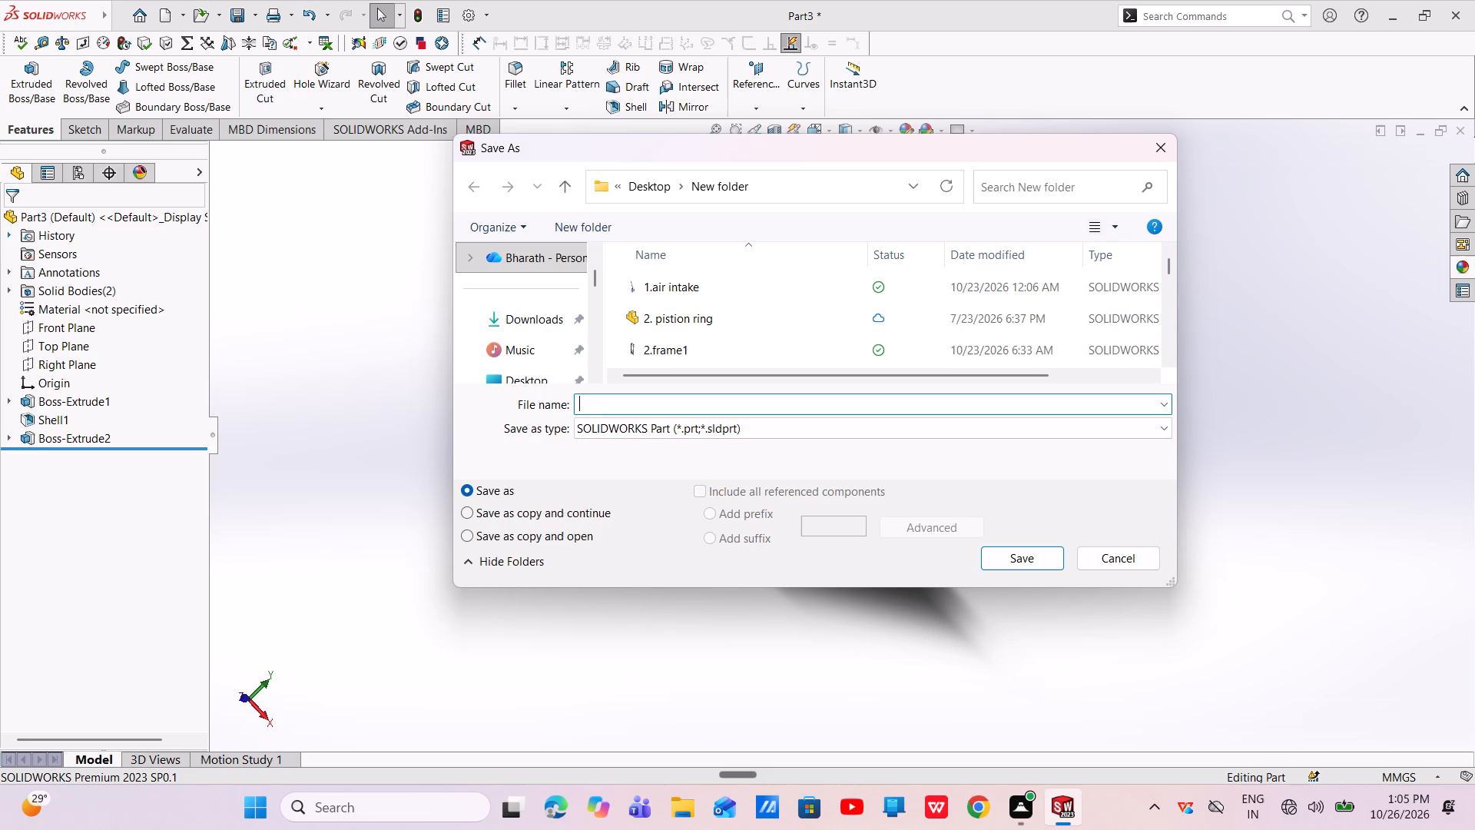
pyautogui.press('h')
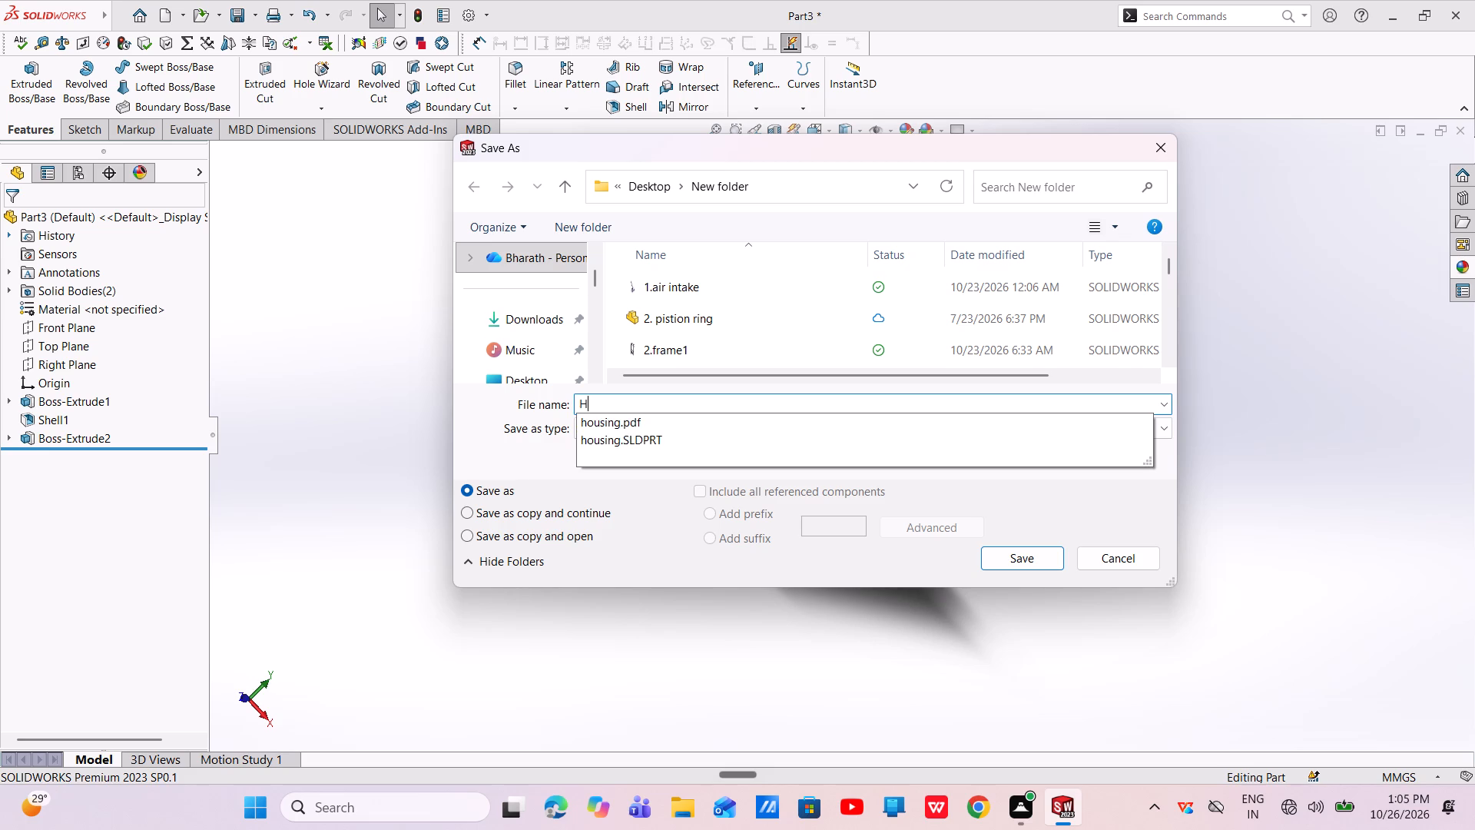
pyautogui.write('cylinder')
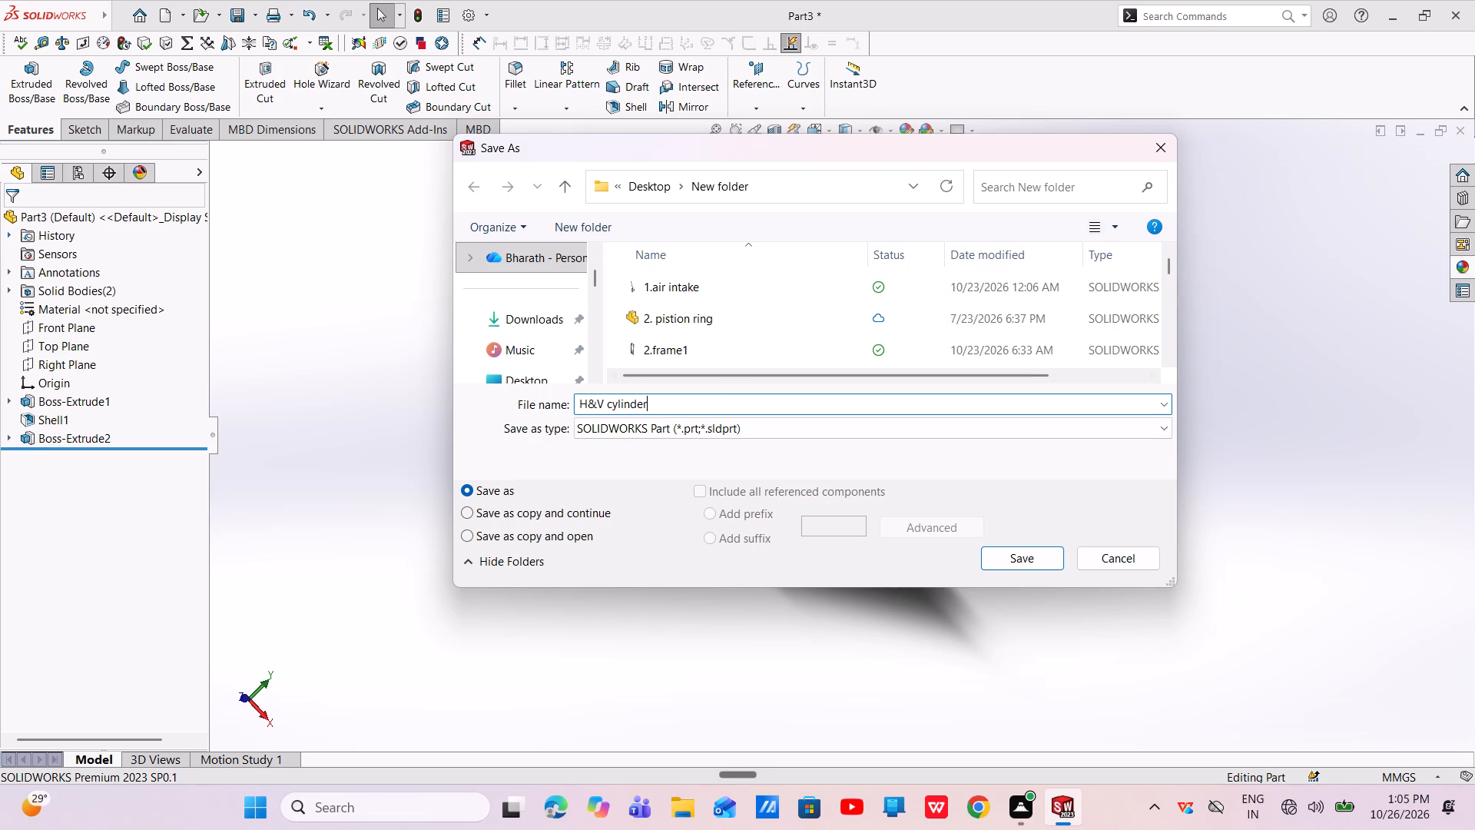
pyautogui.press('s')
pyautogui.click(995, 561)
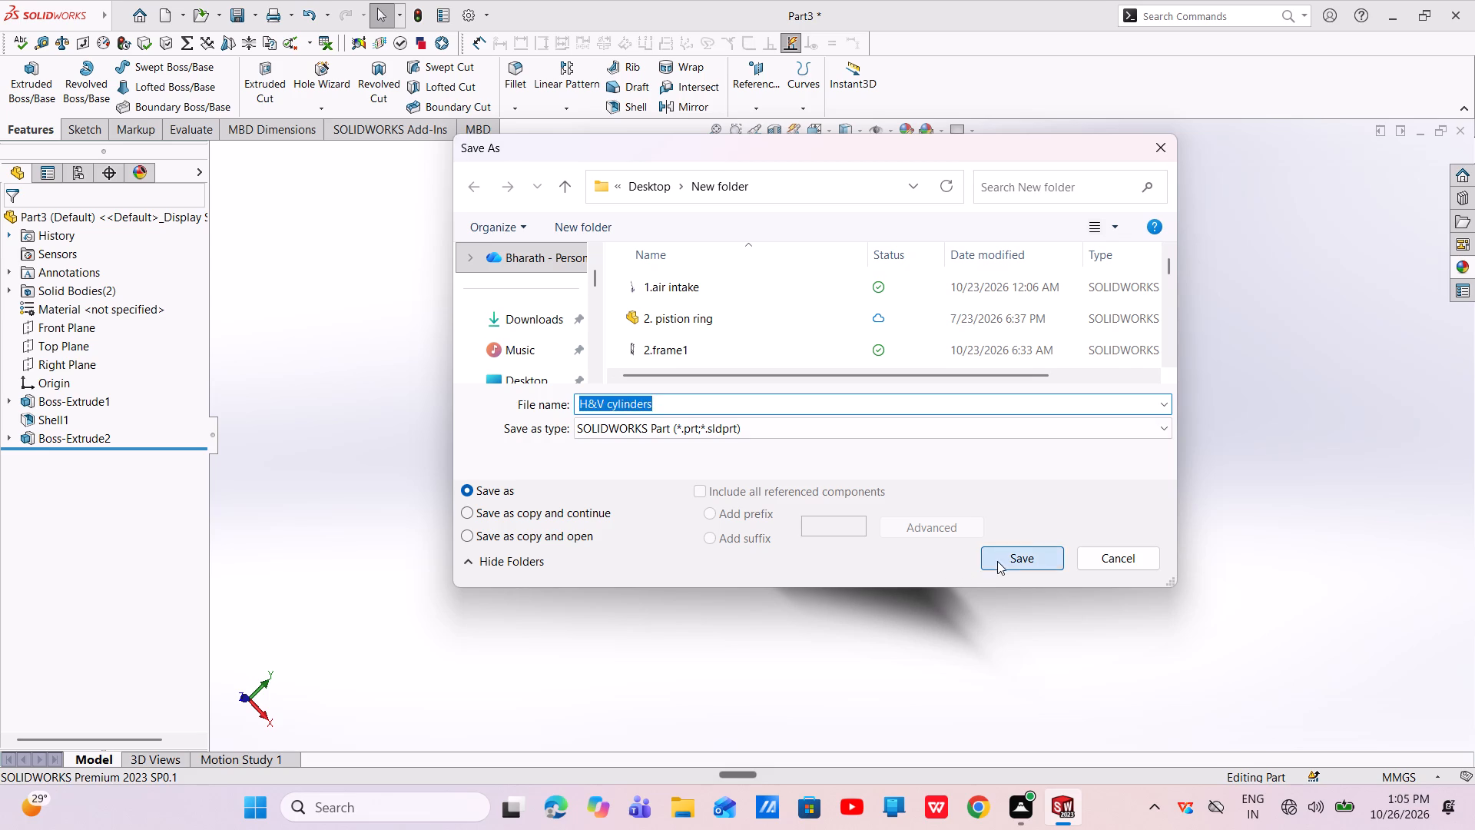
# Apply the Plain White scene as the part's background.
pyautogui.scroll(3, 817, 497)
pyautogui.moveTo(814, 483); pyautogui.dragTo(816, 519, button='middle')
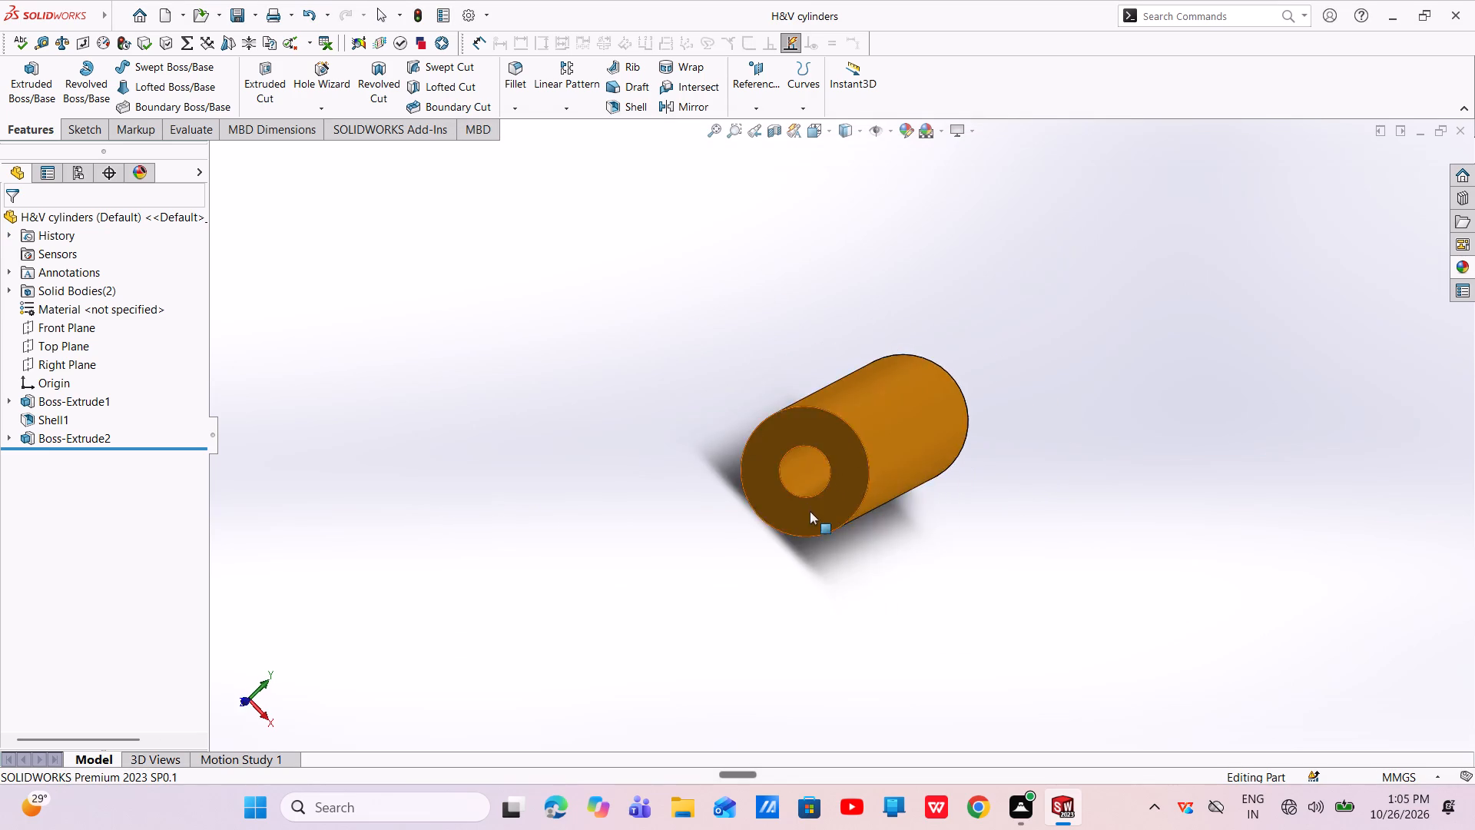
pyautogui.scroll(3, 806, 496)
pyautogui.moveTo(846, 437); pyautogui.dragTo(789, 474, button='middle')
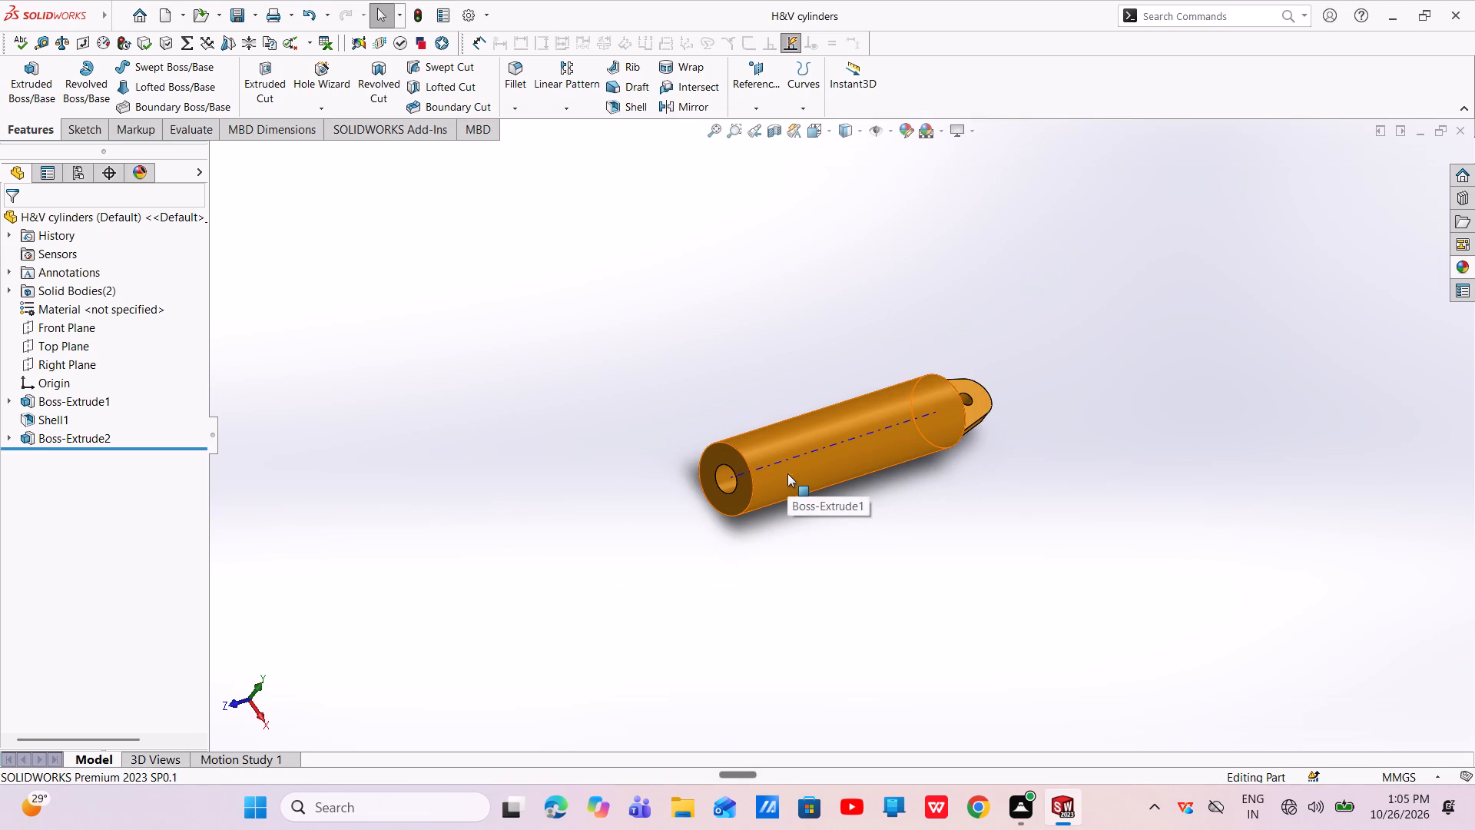
pyautogui.click(943, 136)
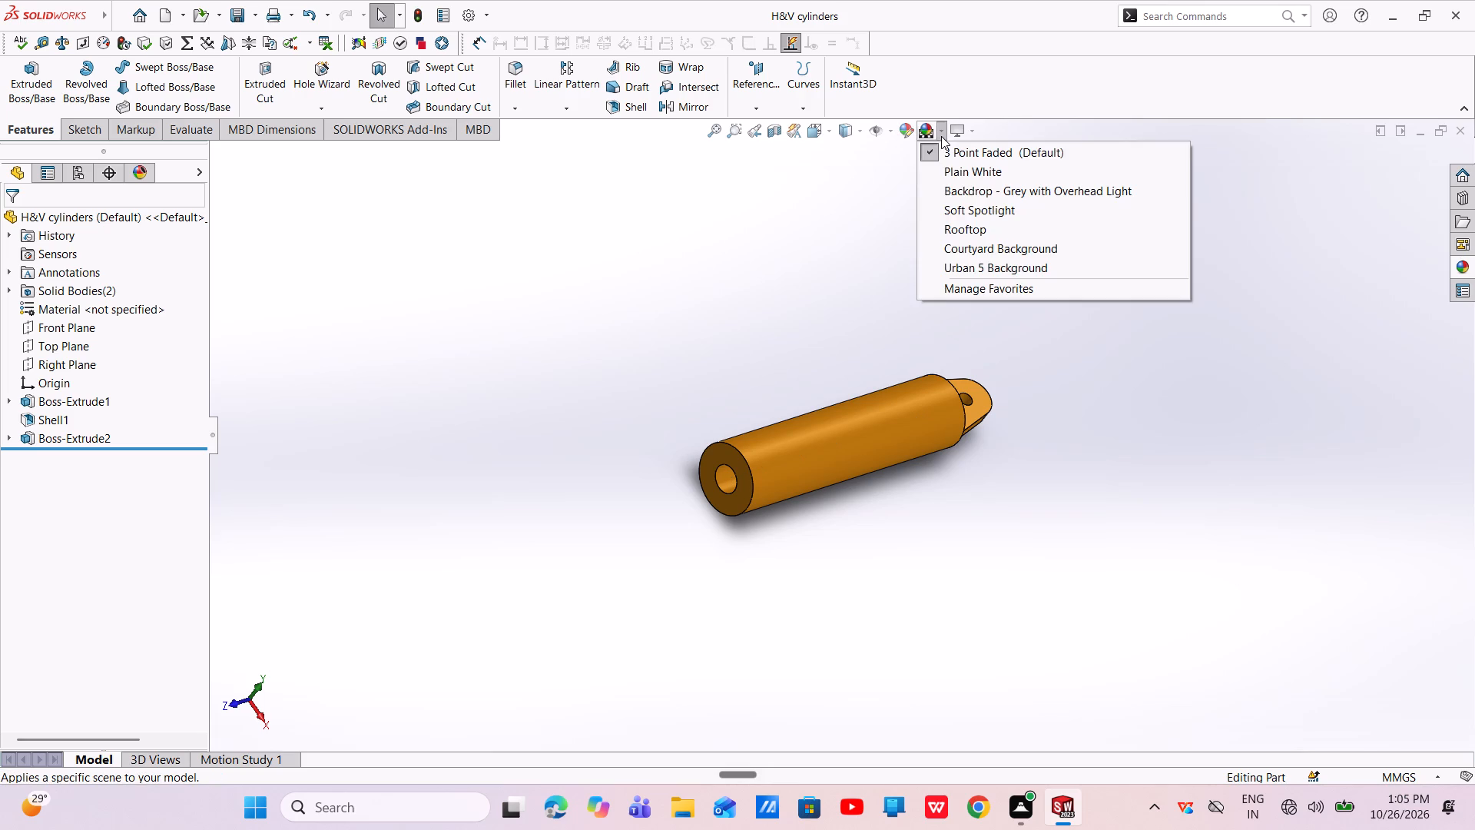
pyautogui.click(950, 168)
# Examine the coloured cylinder, its bore and the holed lug from several angles against the white background.
pyautogui.scroll(3, 830, 496)
pyautogui.moveTo(829, 415); pyautogui.dragTo(870, 446, button='middle')
pyautogui.scroll(-7, 860, 434)
pyautogui.scroll(1, 727, 463)
pyautogui.moveTo(727, 463); pyautogui.dragTo(771, 541, button='middle')
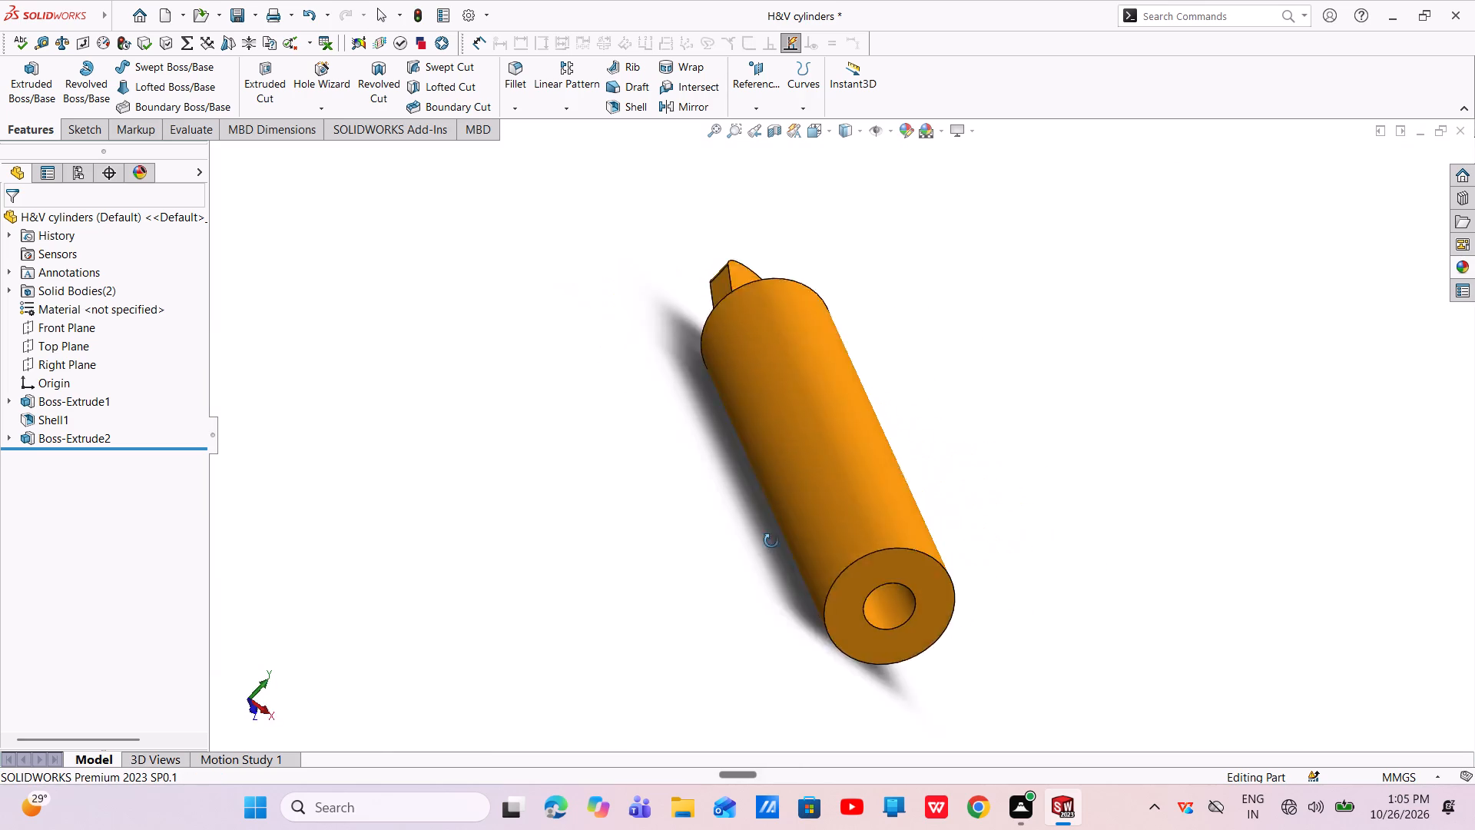
pyautogui.moveTo(771, 541); pyautogui.dragTo(764, 539, button='middle')
pyautogui.scroll(3, 778, 523)
pyautogui.scroll(-5, 824, 524)
pyautogui.moveTo(880, 512); pyautogui.dragTo(854, 418, button='middle')
pyautogui.scroll(-5, 912, 489)
pyautogui.scroll(6, 907, 479)
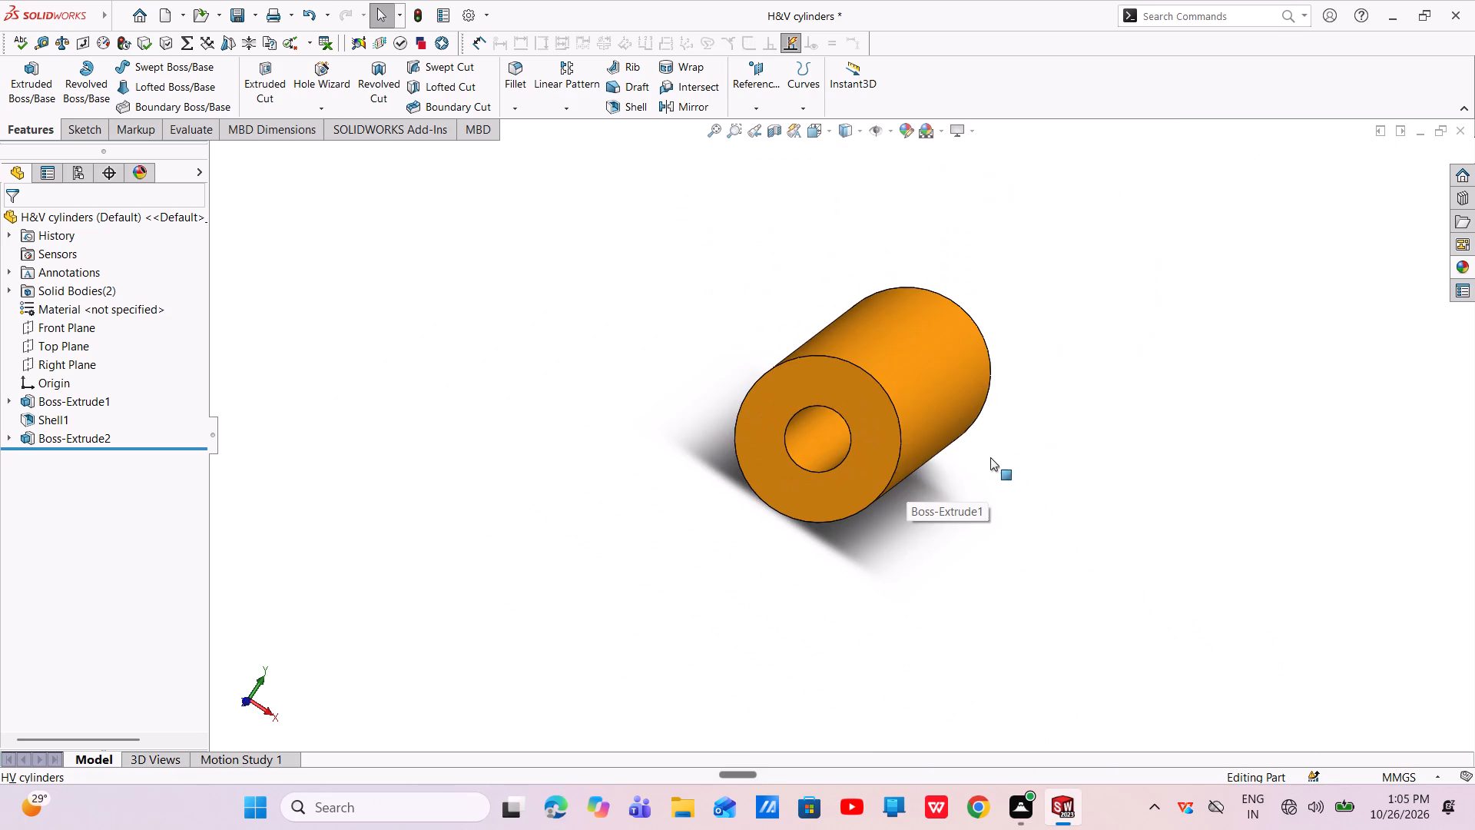
pyautogui.moveTo(993, 454); pyautogui.dragTo(936, 614, button='middle')
pyautogui.scroll(1, 937, 599)
pyautogui.scroll(-1, 1086, 450)
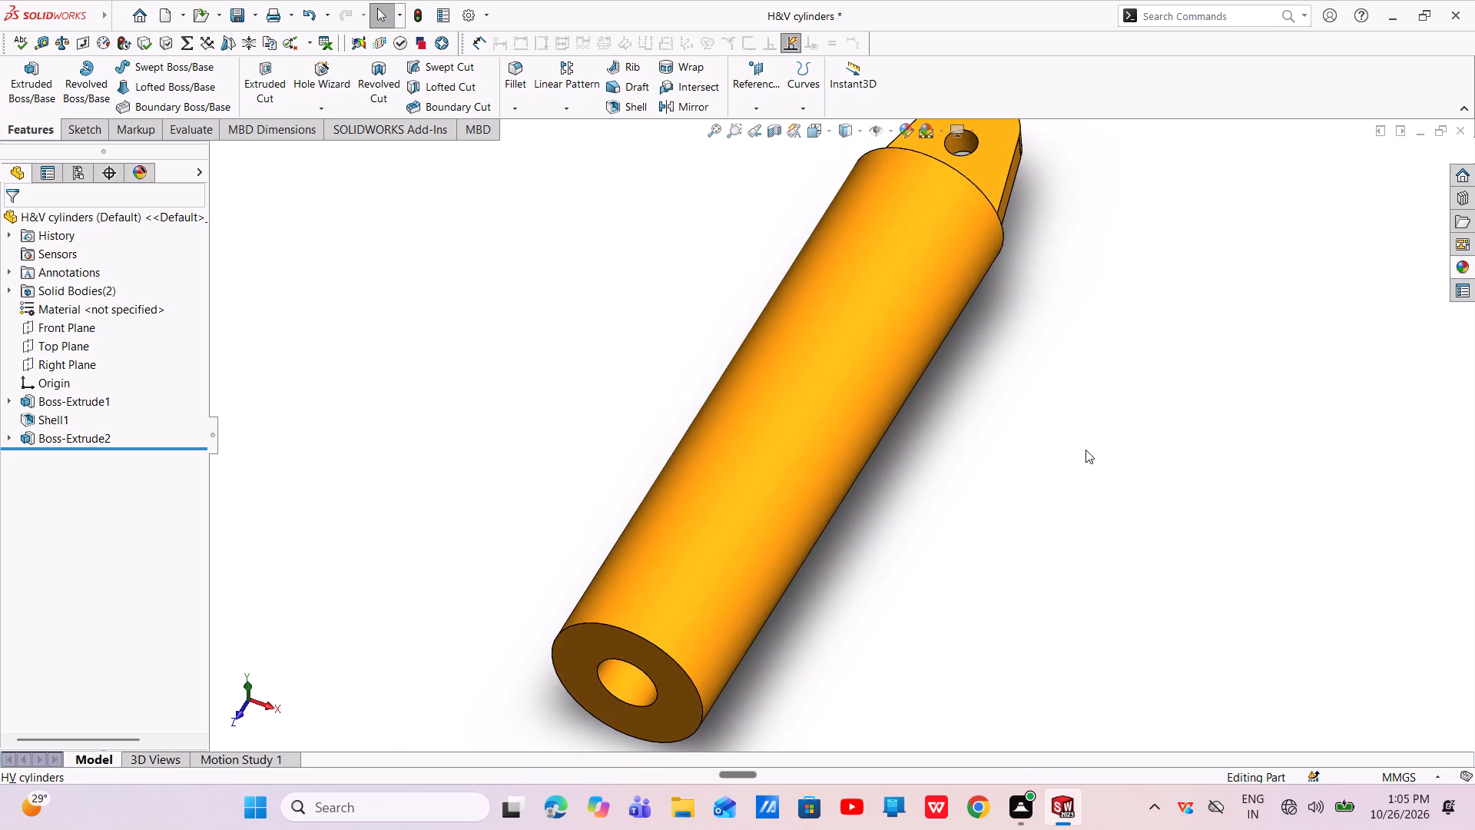
pyautogui.scroll(-1, 1086, 450)
pyautogui.scroll(3, 1071, 447)
pyautogui.scroll(-2, 711, 273)
pyautogui.scroll(3, 738, 294)
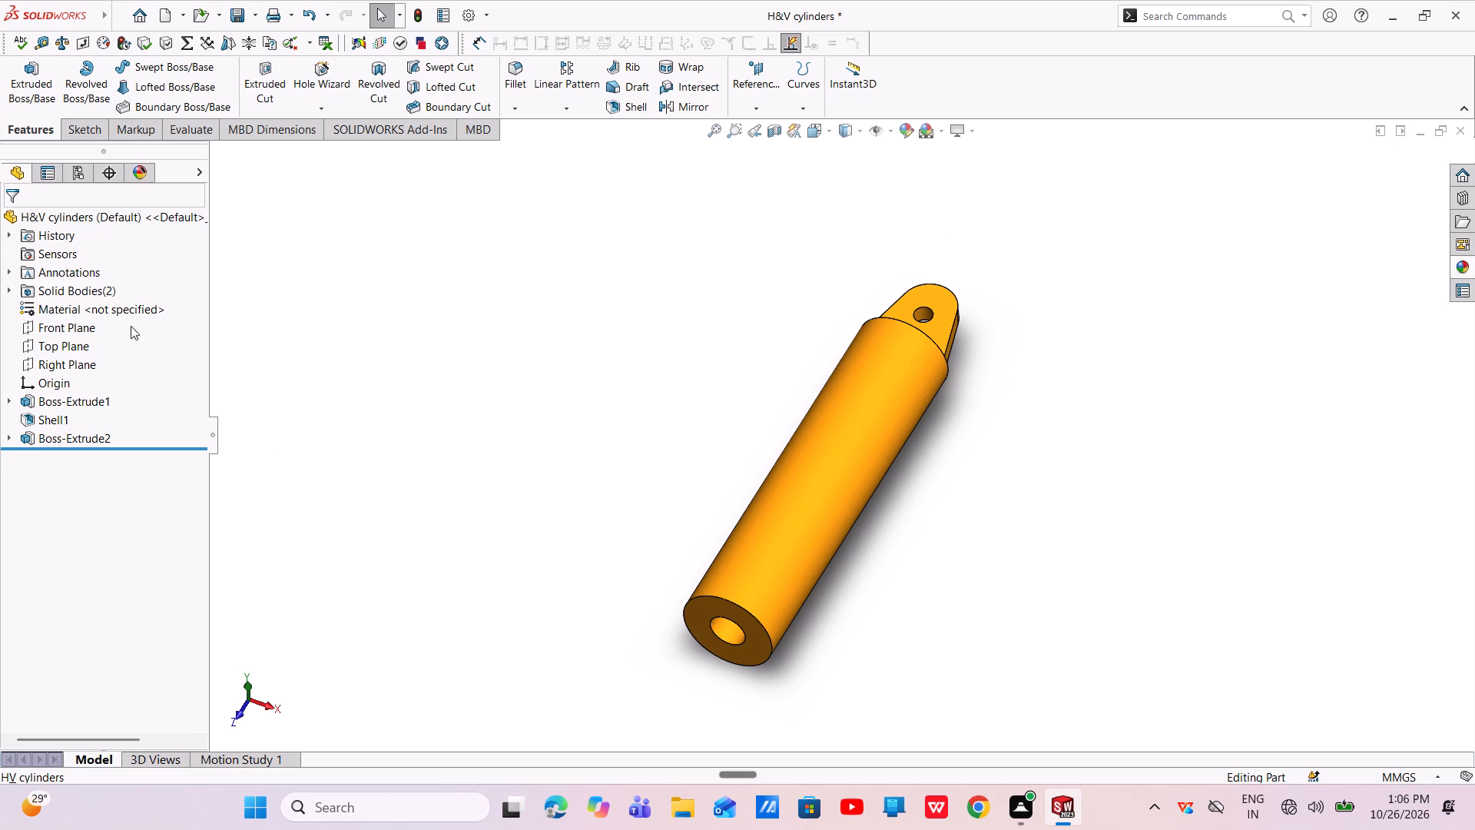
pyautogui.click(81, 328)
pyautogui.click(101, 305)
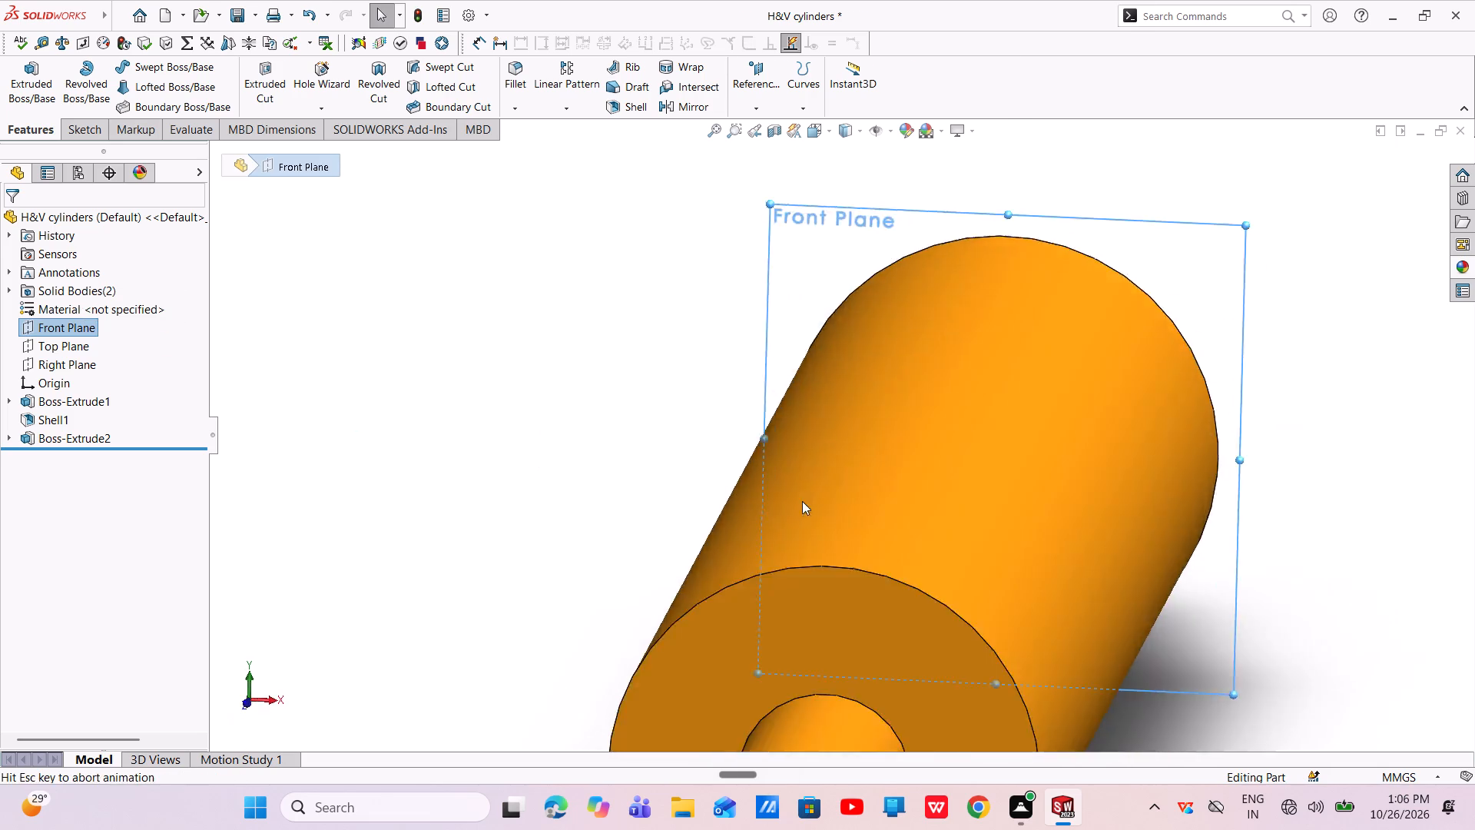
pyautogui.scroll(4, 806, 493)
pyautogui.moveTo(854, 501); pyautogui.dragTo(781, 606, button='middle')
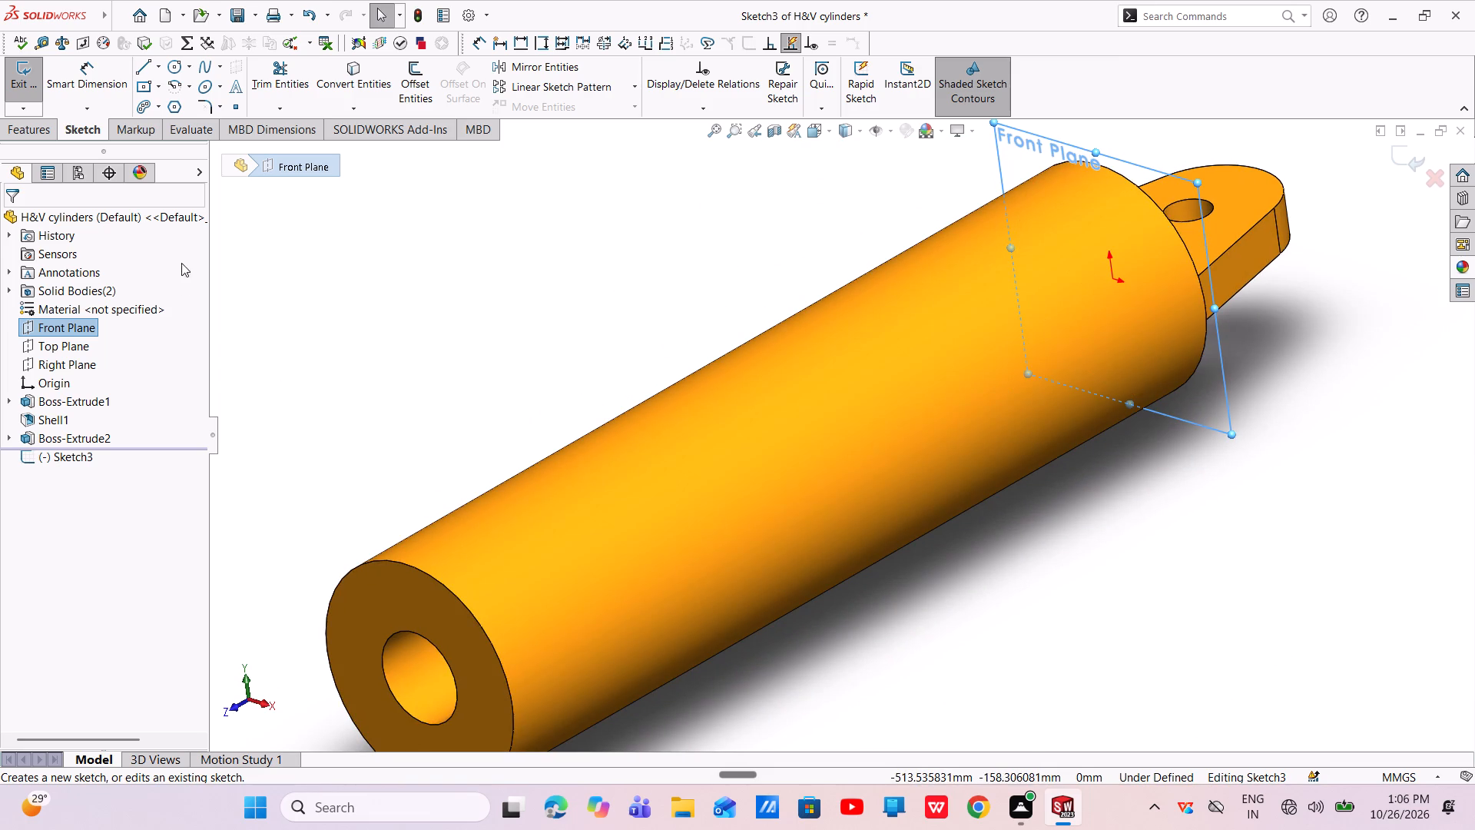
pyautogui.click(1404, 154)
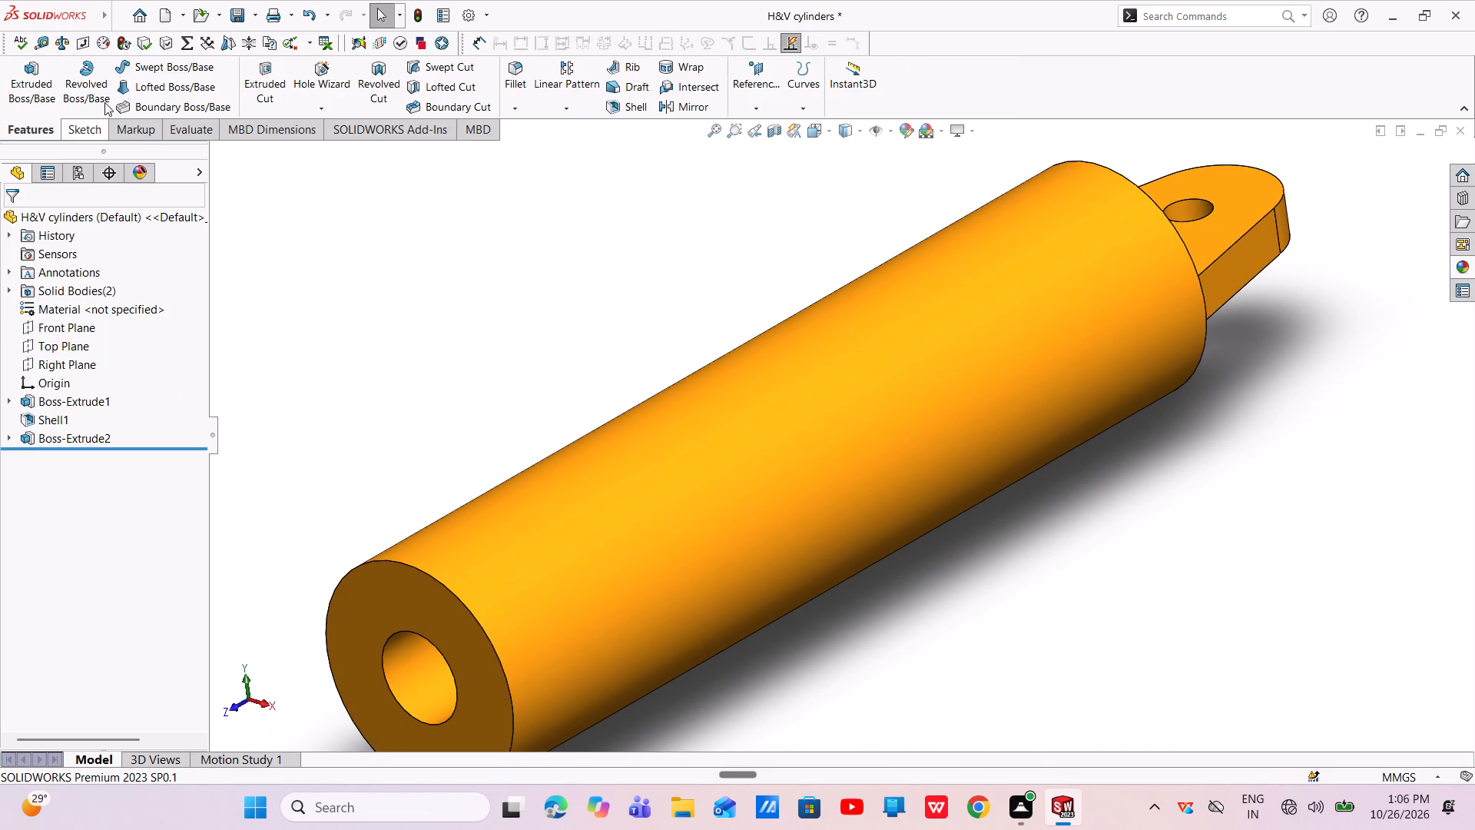
# Create a new part document.
pyautogui.click(171, 12)
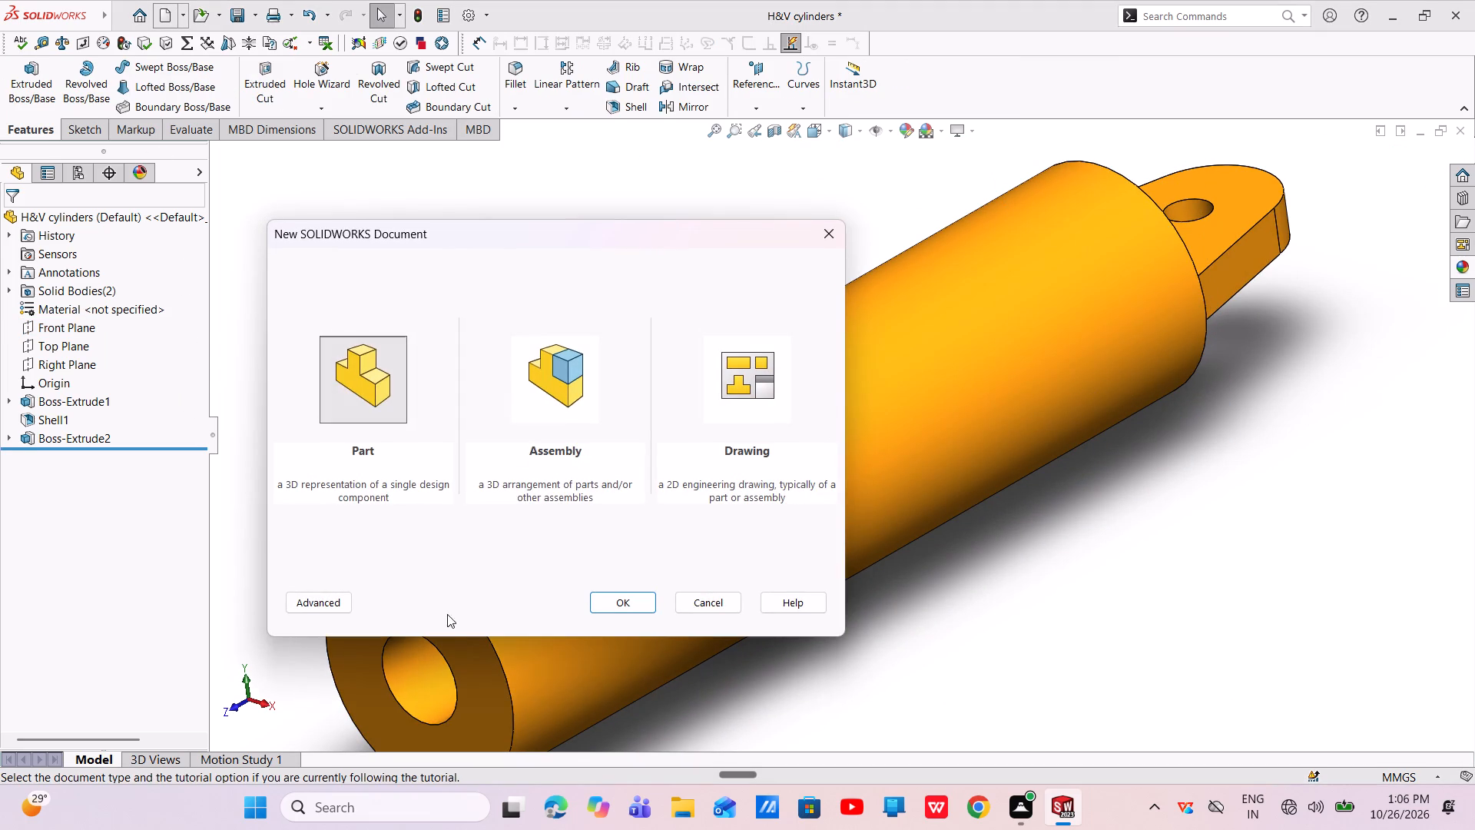
pyautogui.click(611, 602)
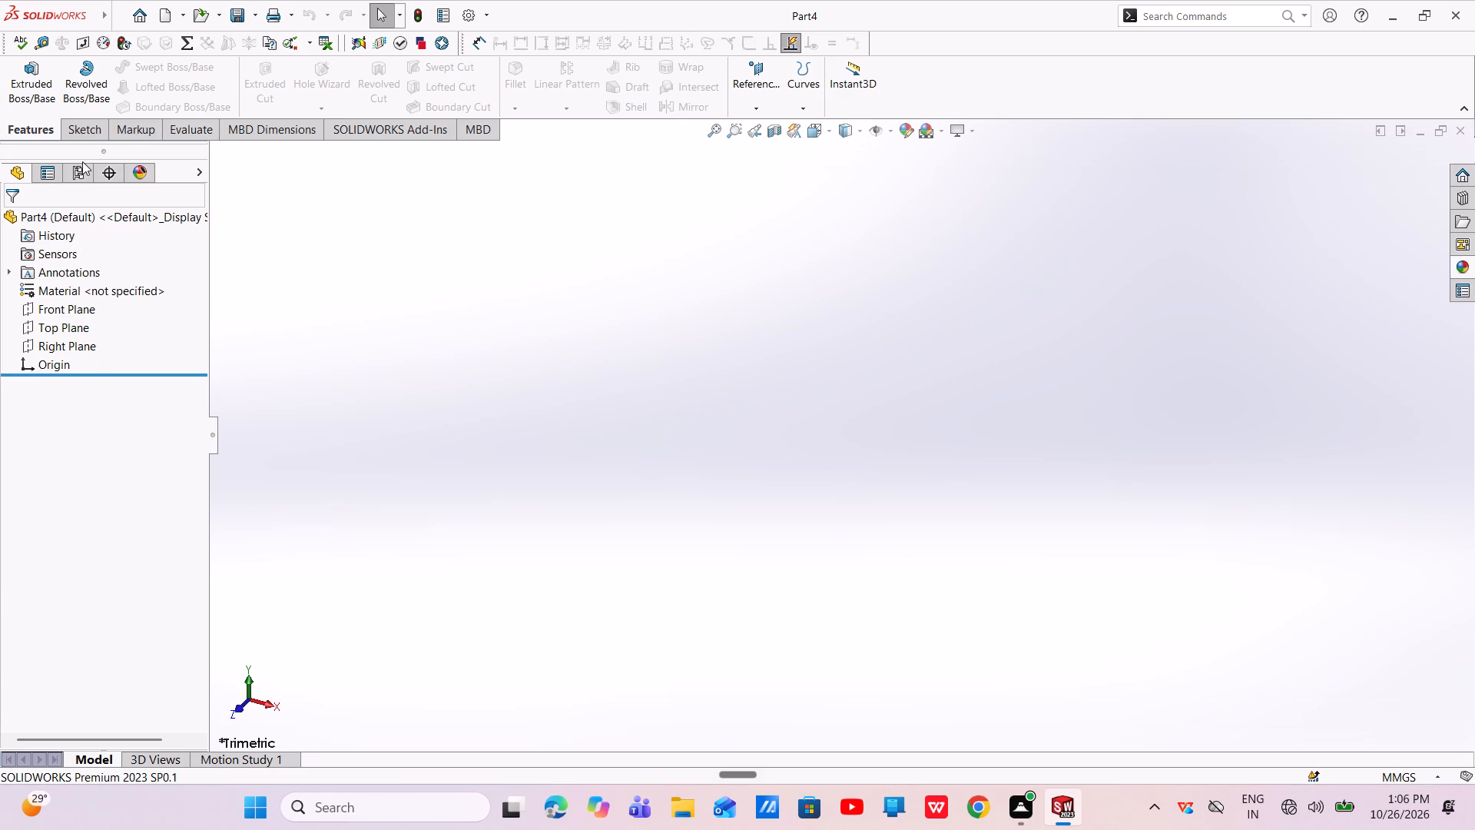
# Sketch a 40 mm diameter circle centred on the origin on the Front Plane.
pyautogui.click(68, 306)
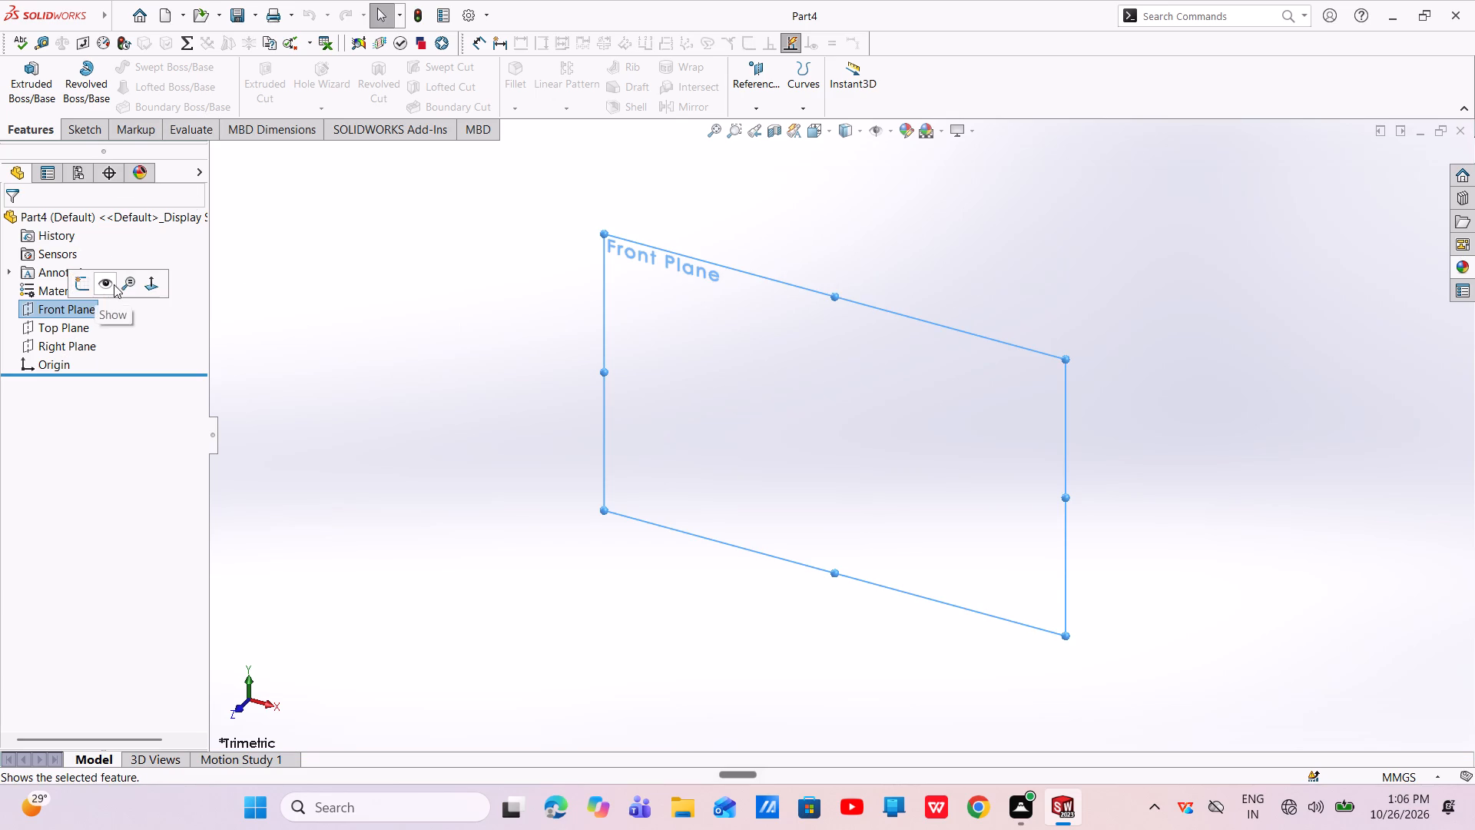
pyautogui.click(73, 284)
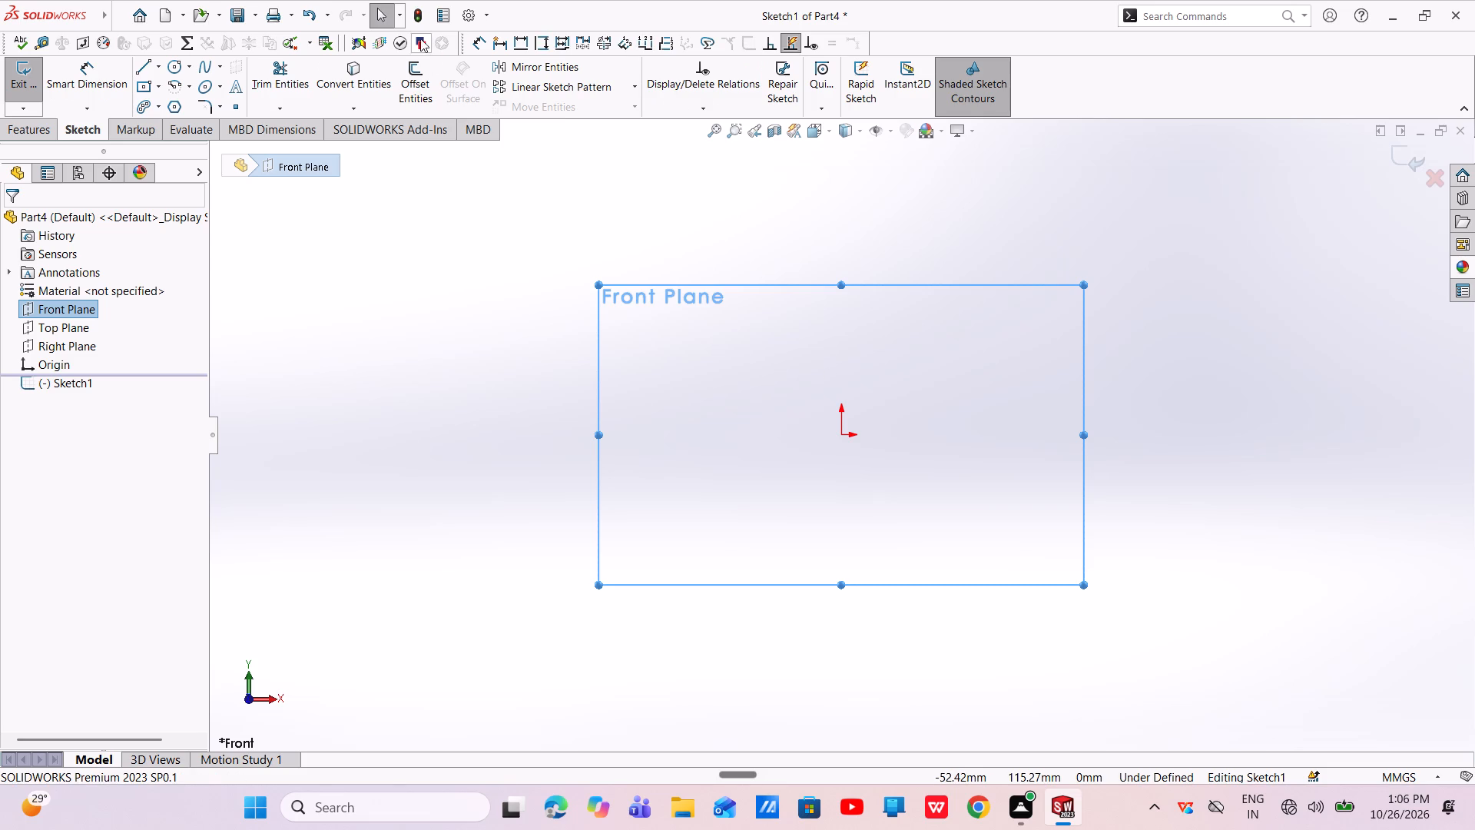
pyautogui.click(174, 67)
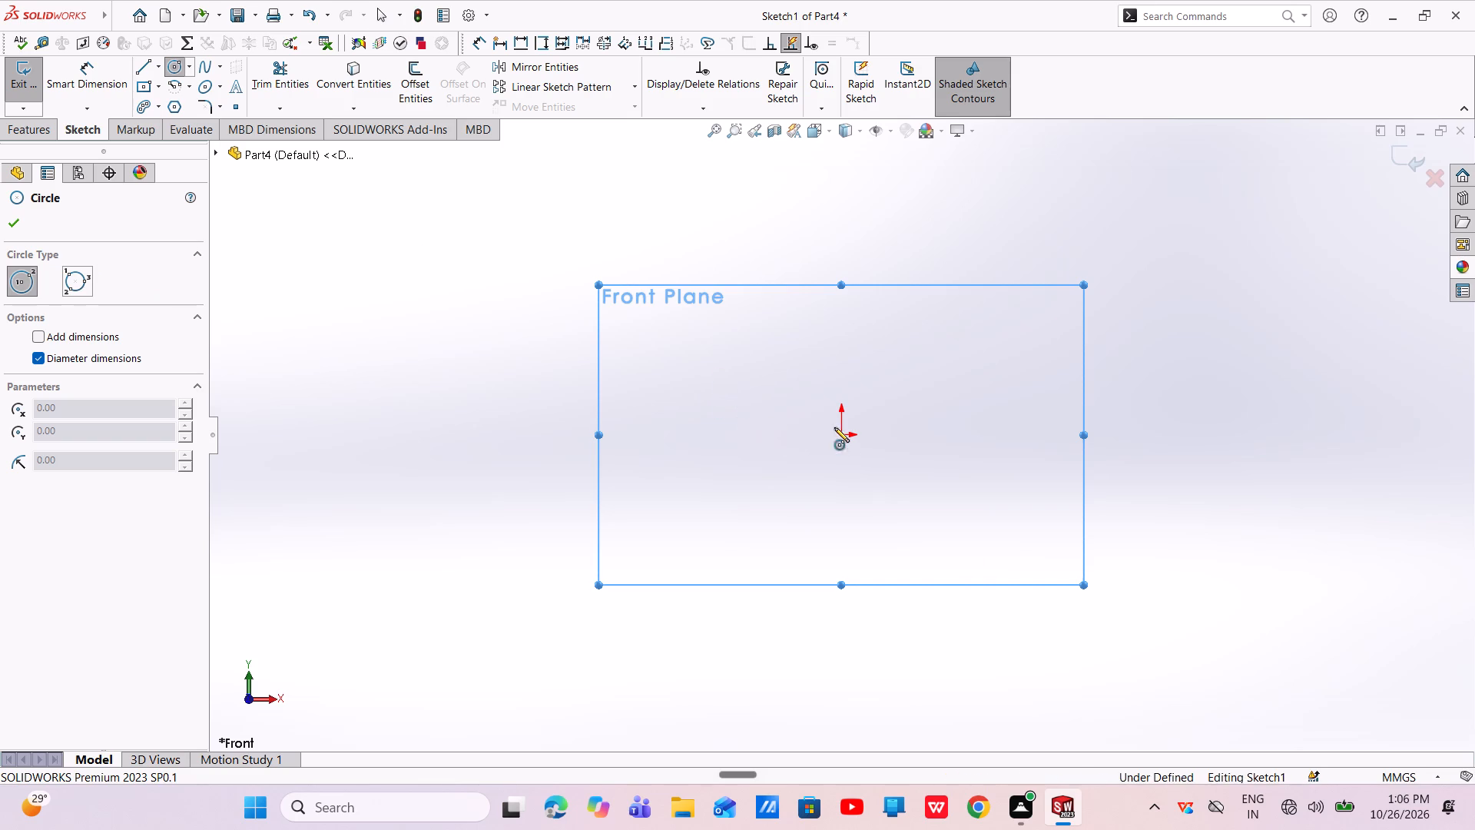
pyautogui.click(840, 434)
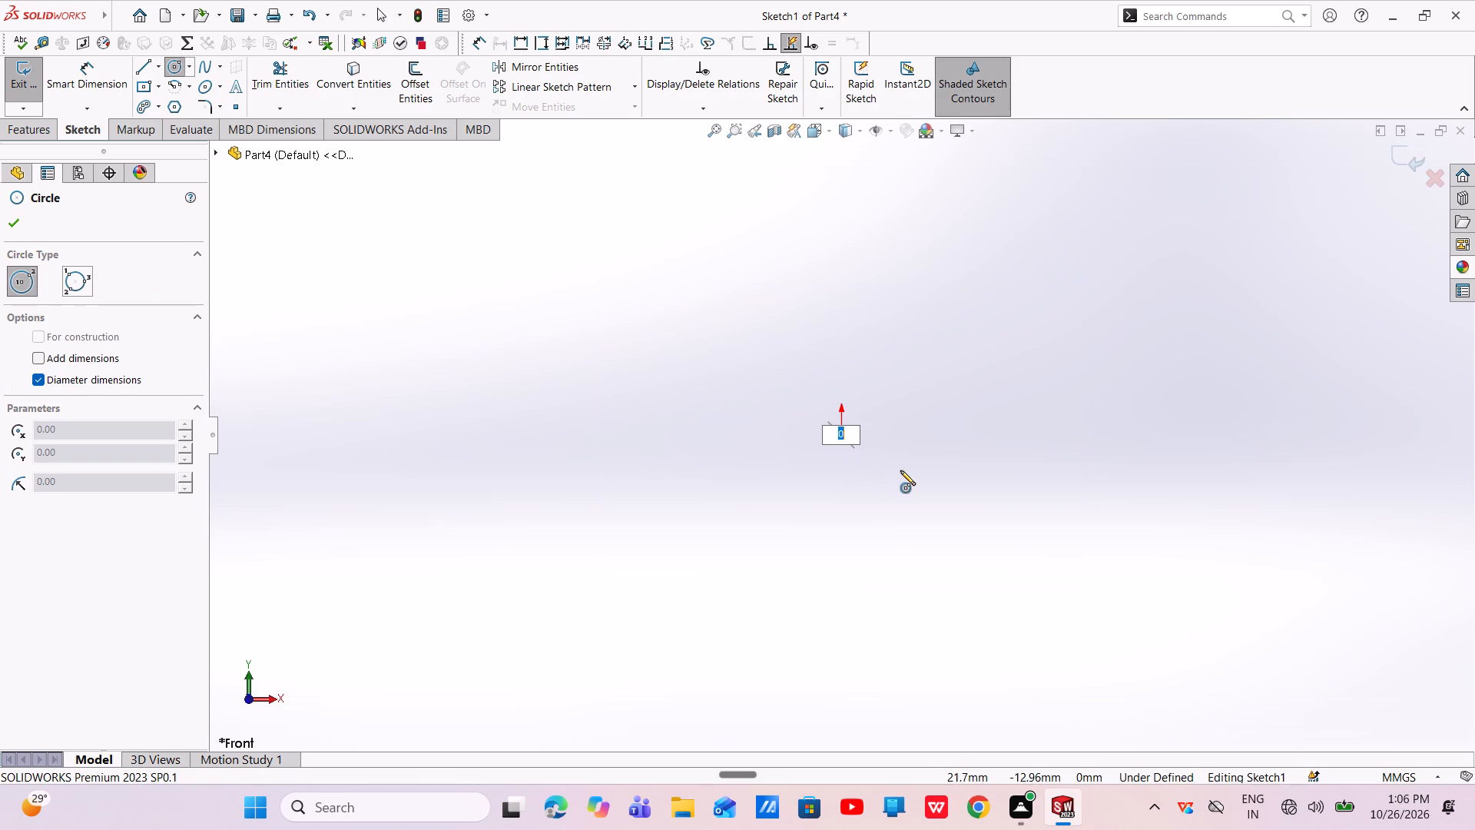
pyautogui.write('40')
pyautogui.press('Return')
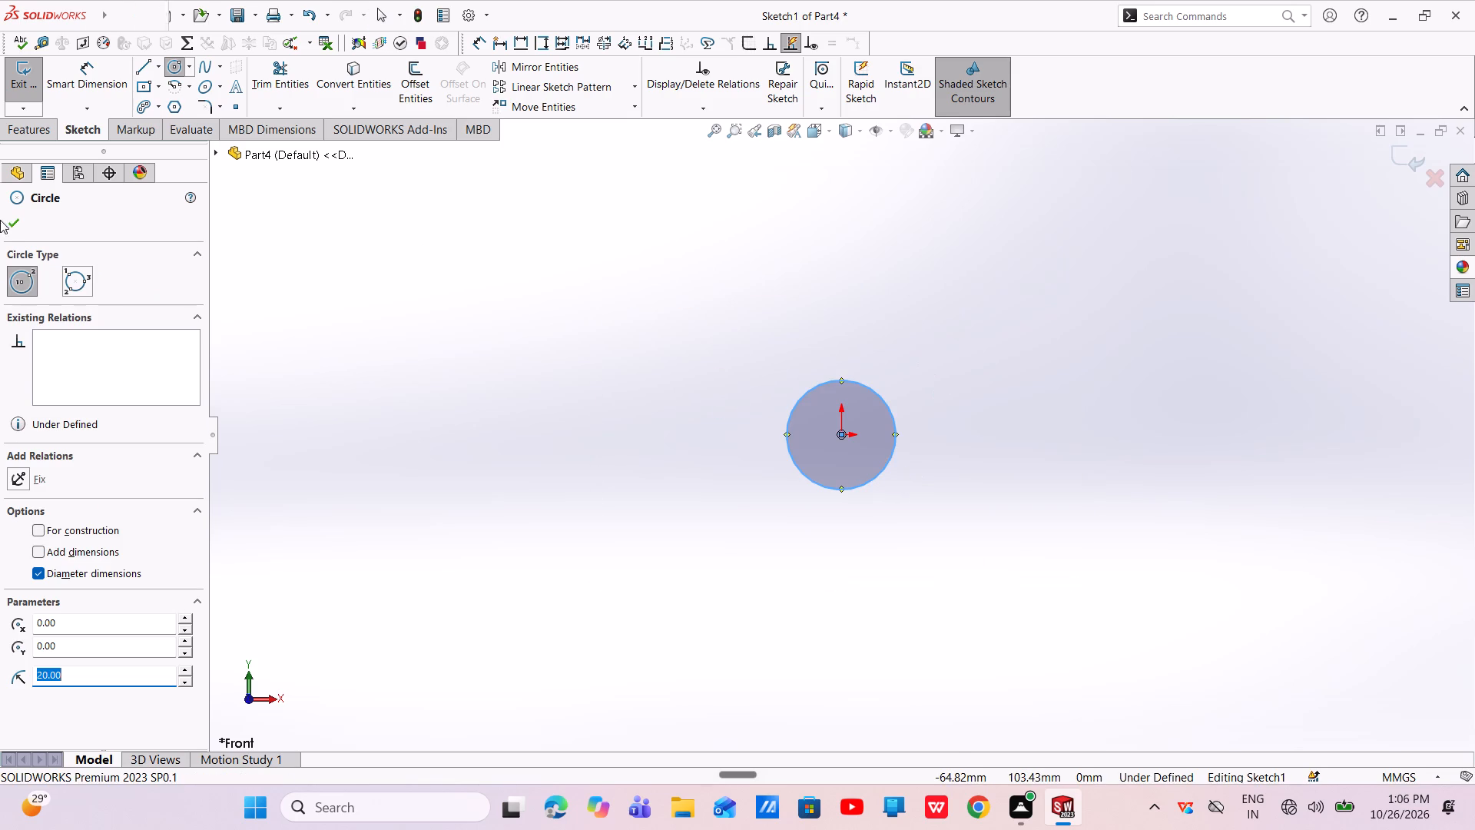
pyautogui.click(17, 221)
# Dimension the circle's diameter as 40 mm and place the dimension close beside the circle.
pyautogui.click(45, 92)
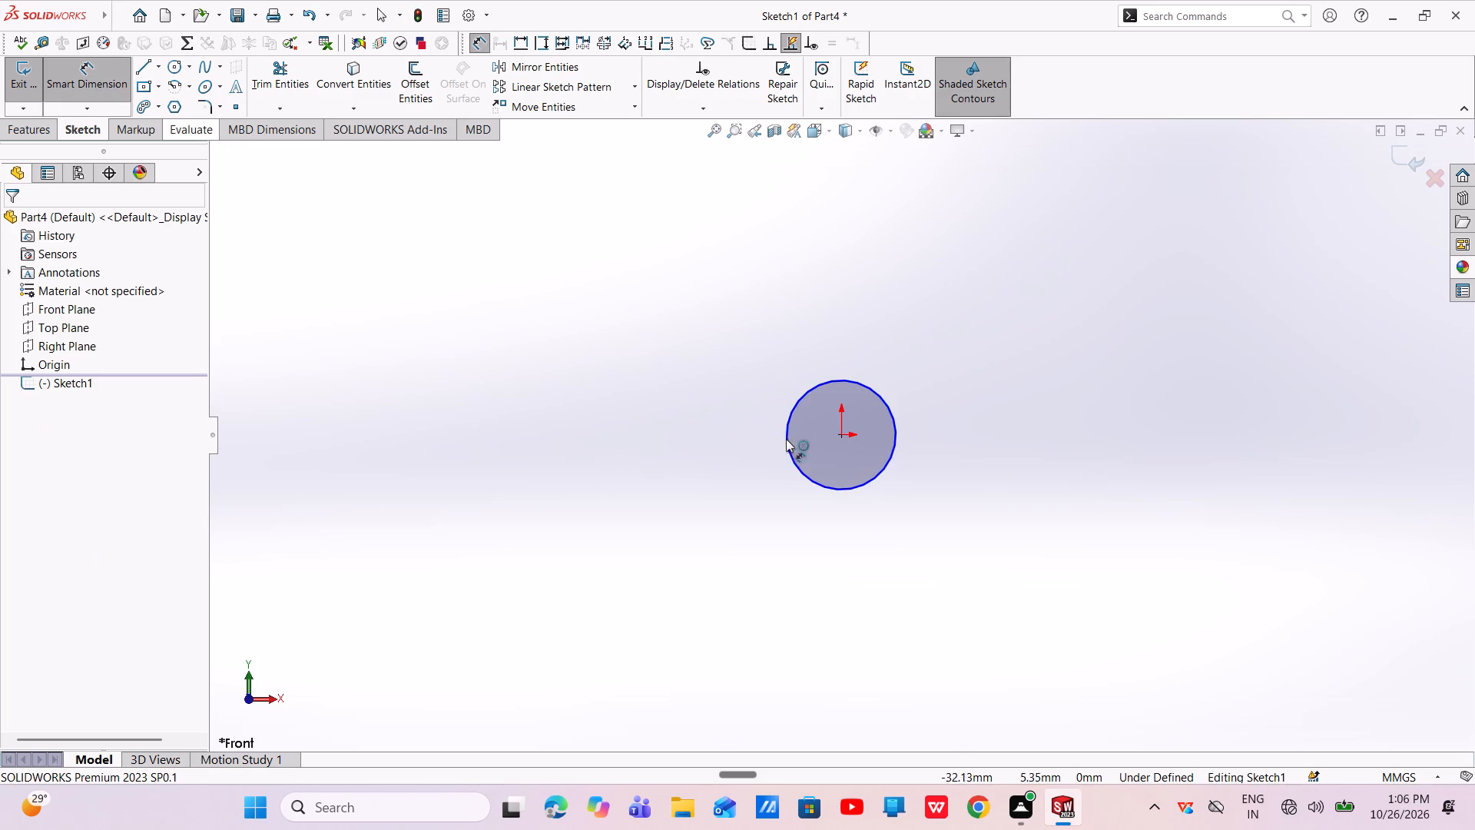
pyautogui.click(862, 477)
pyautogui.click(863, 481)
pyautogui.click(1086, 352)
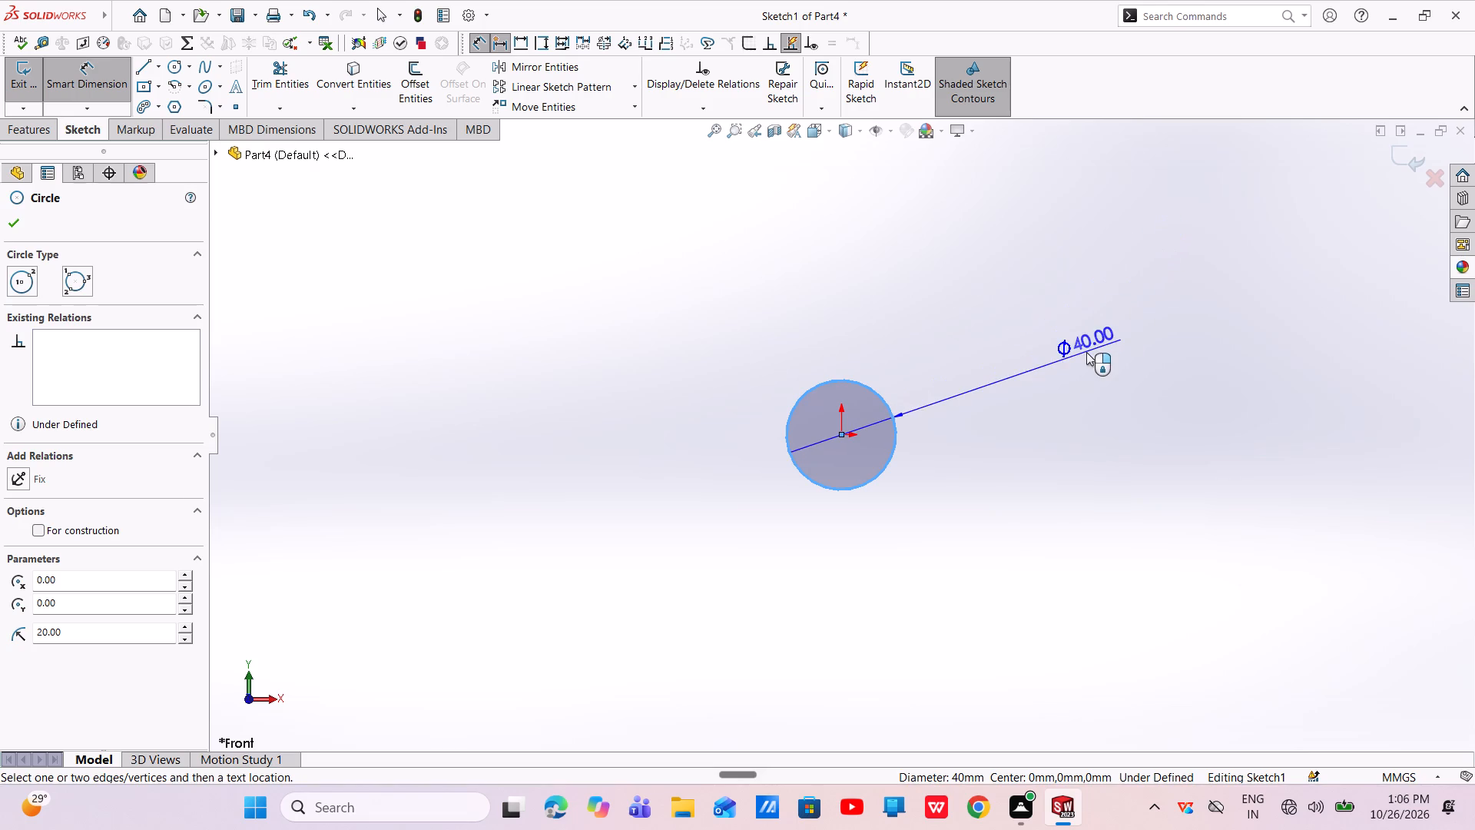
pyautogui.rightClick(1083, 352)
pyautogui.click(1015, 329)
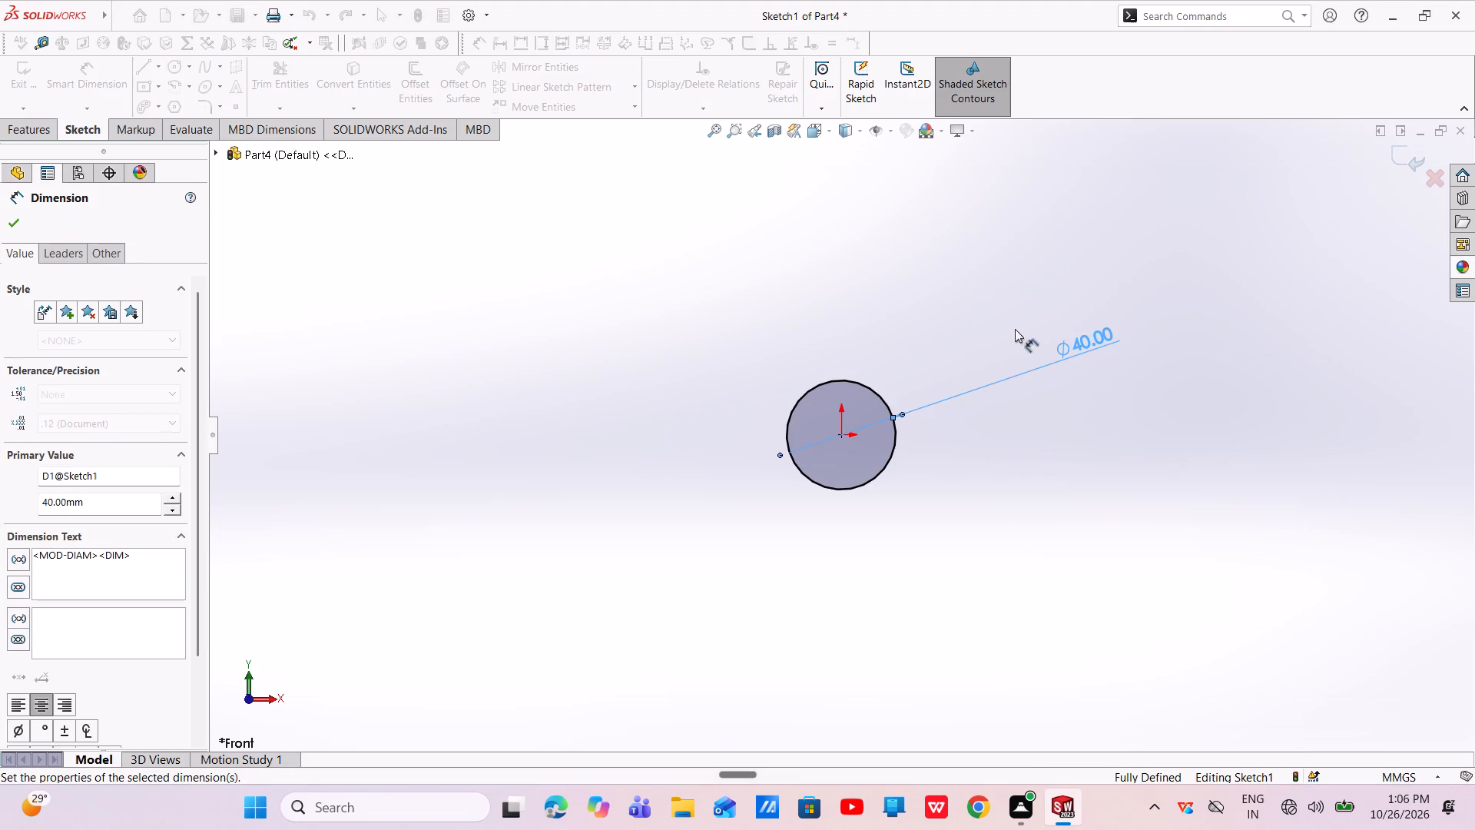
pyautogui.scroll(-5, 911, 370)
pyautogui.scroll(5, 849, 556)
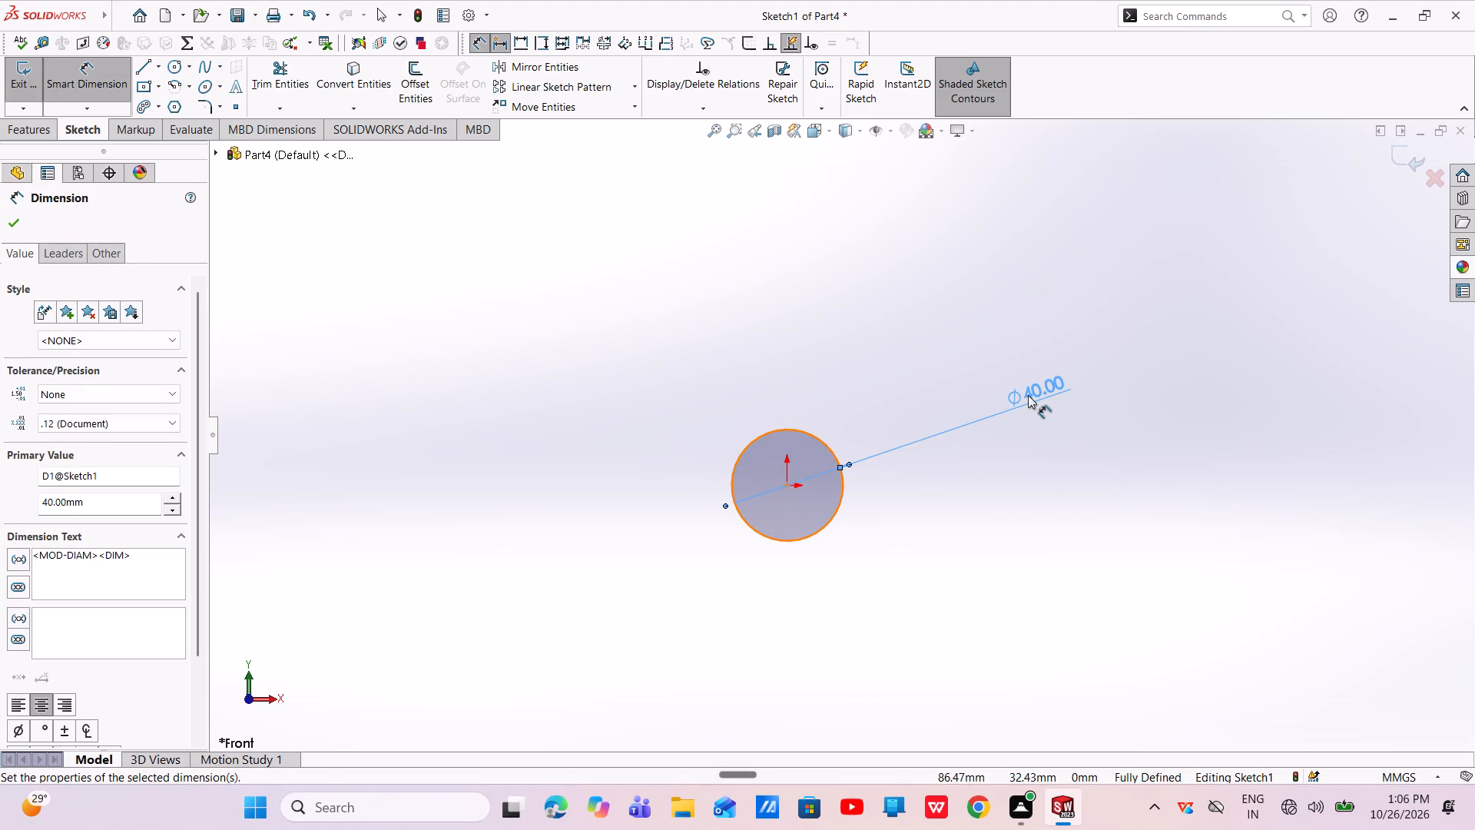
pyautogui.moveTo(1028, 394); pyautogui.dragTo(880, 464)
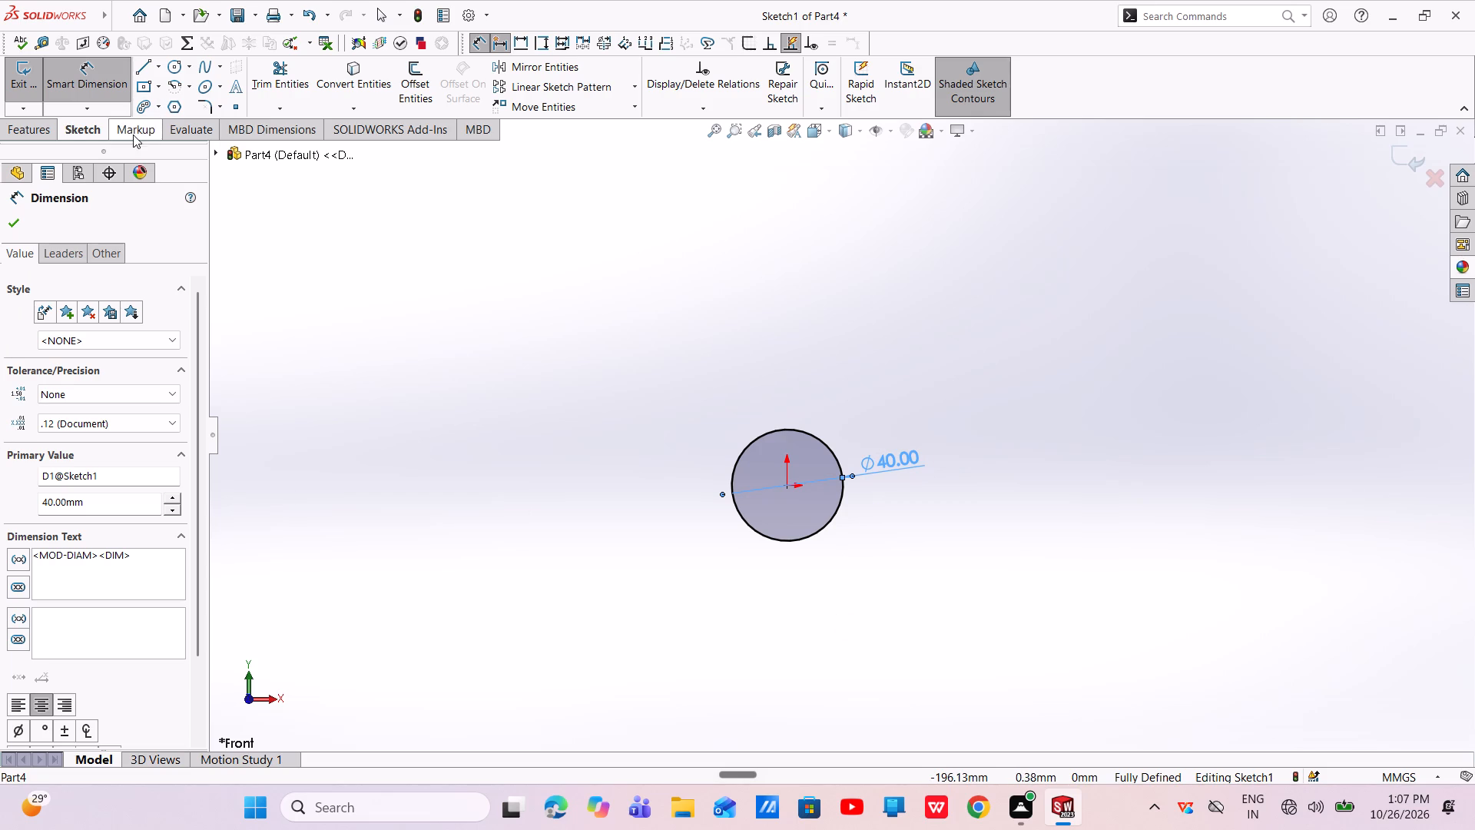
# Set up a Blind boss extrusion of the circle with a depth of 400 mm.
pyautogui.click(18, 144)
pyautogui.click(19, 141)
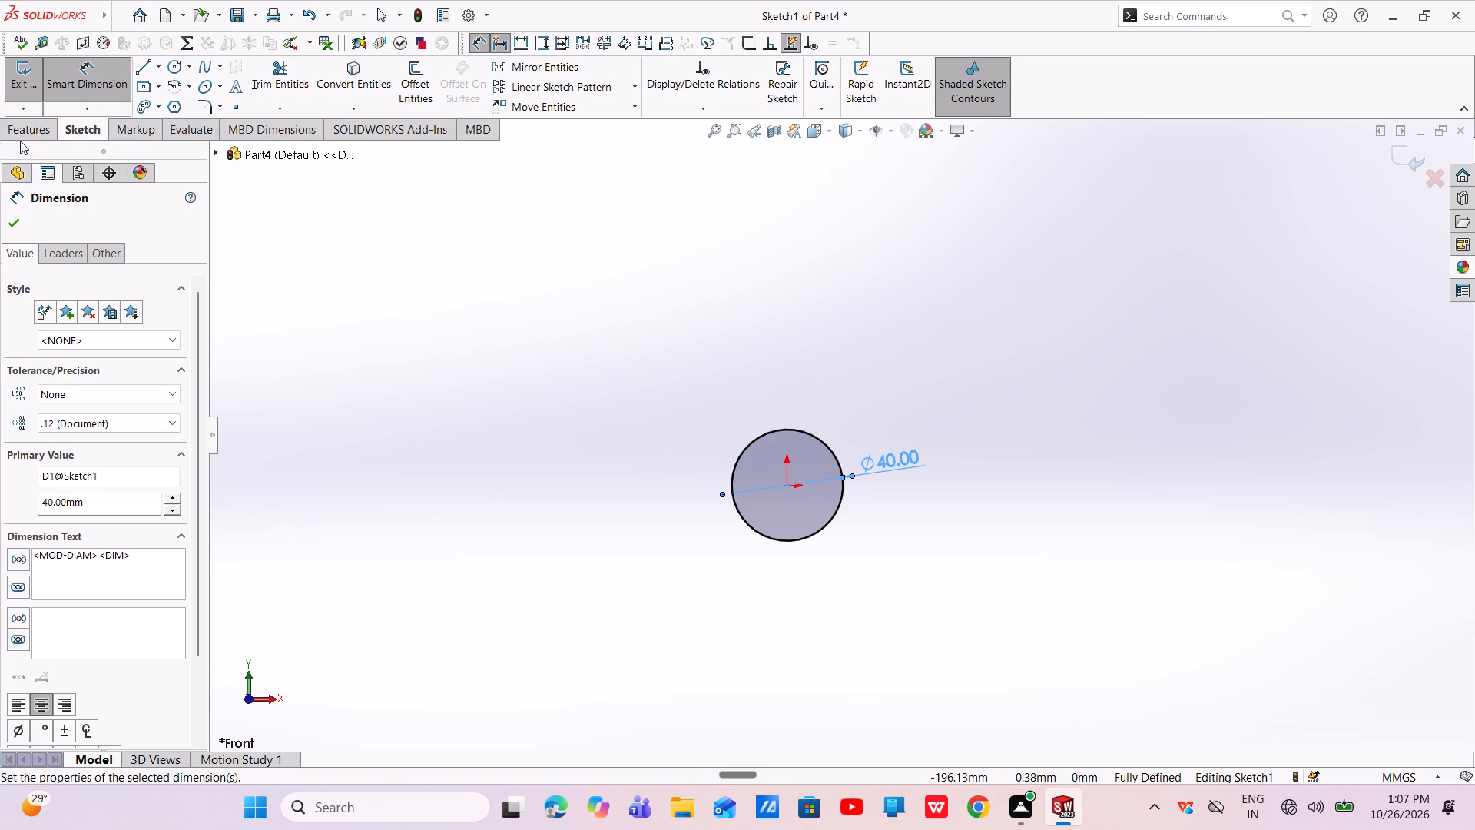
pyautogui.click(23, 131)
pyautogui.click(35, 94)
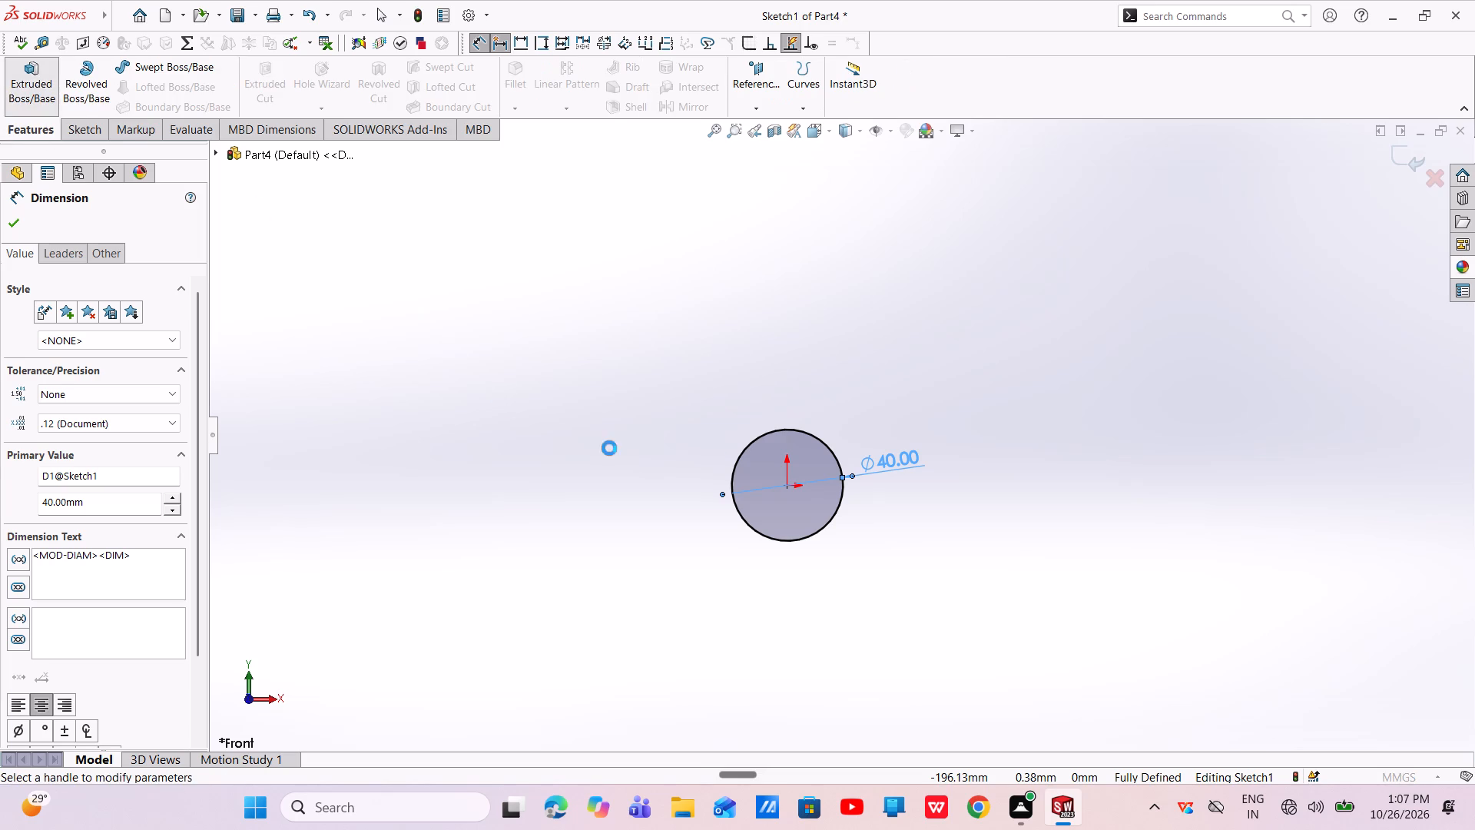
pyautogui.click(124, 325)
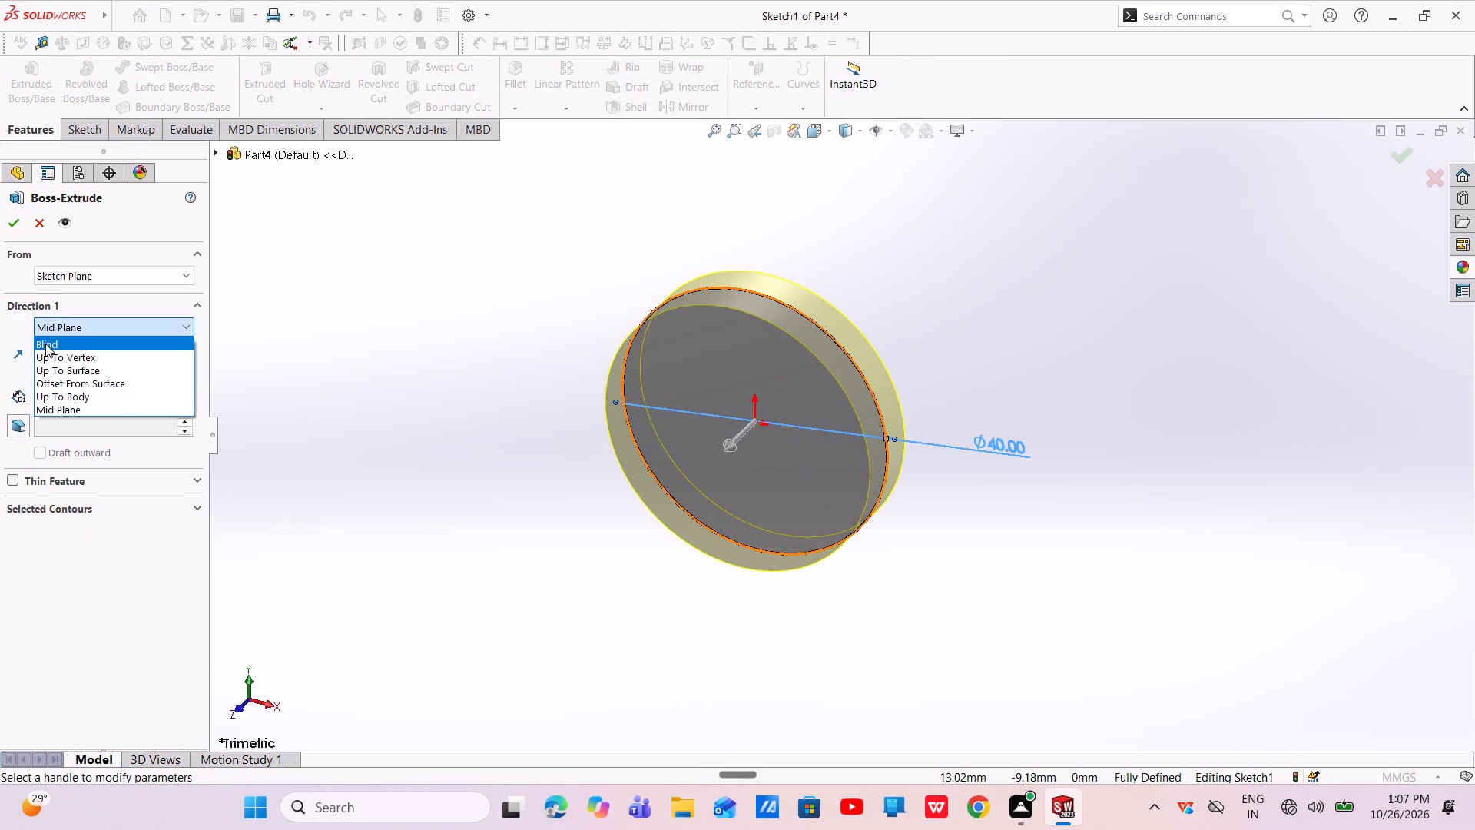
pyautogui.click(45, 344)
pyautogui.press('BackSpace')
pyautogui.write('400')
pyautogui.press('Return')
pyautogui.scroll(5, 805, 390)
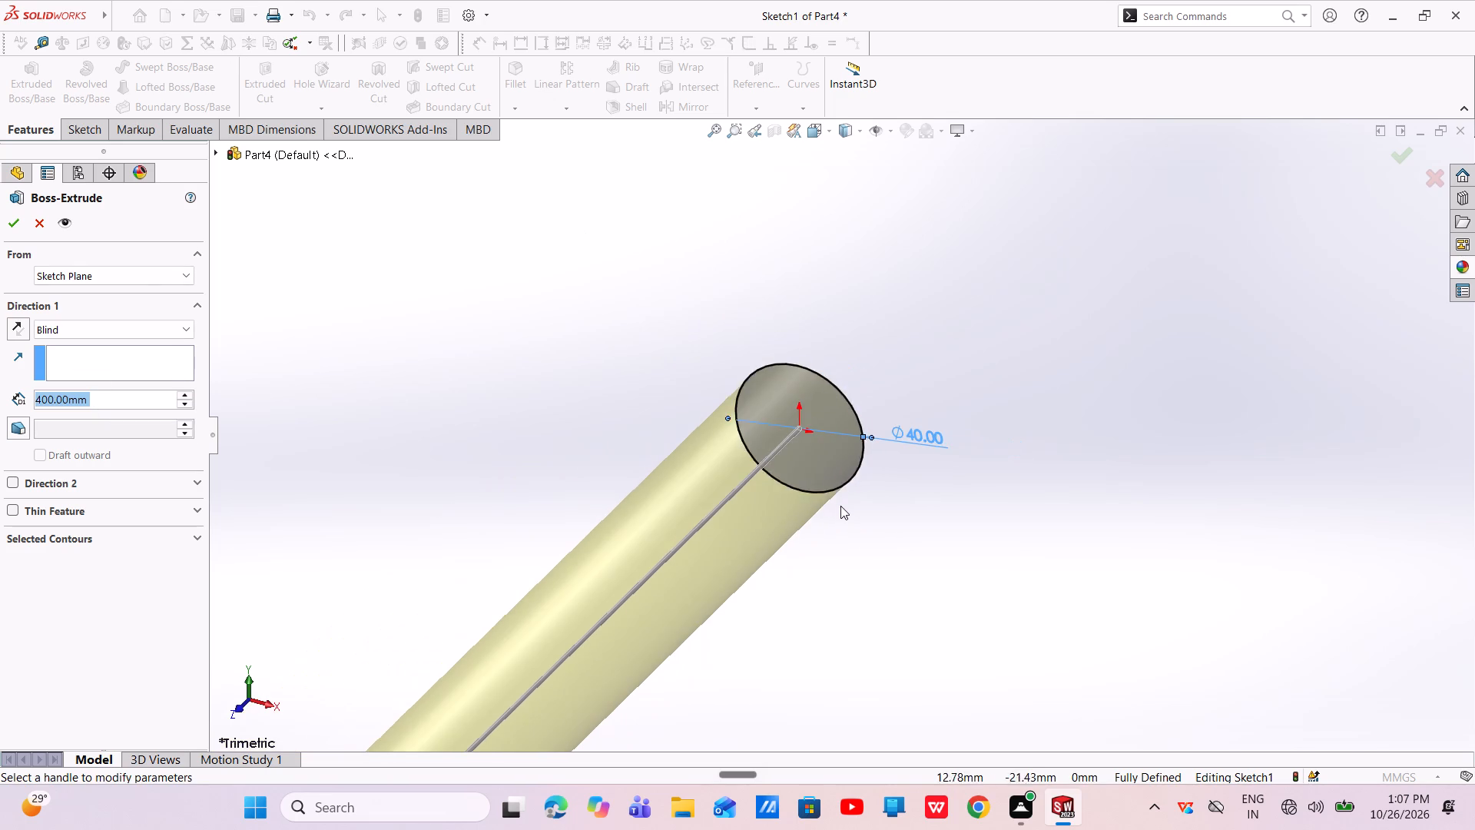
pyautogui.scroll(6, 840, 506)
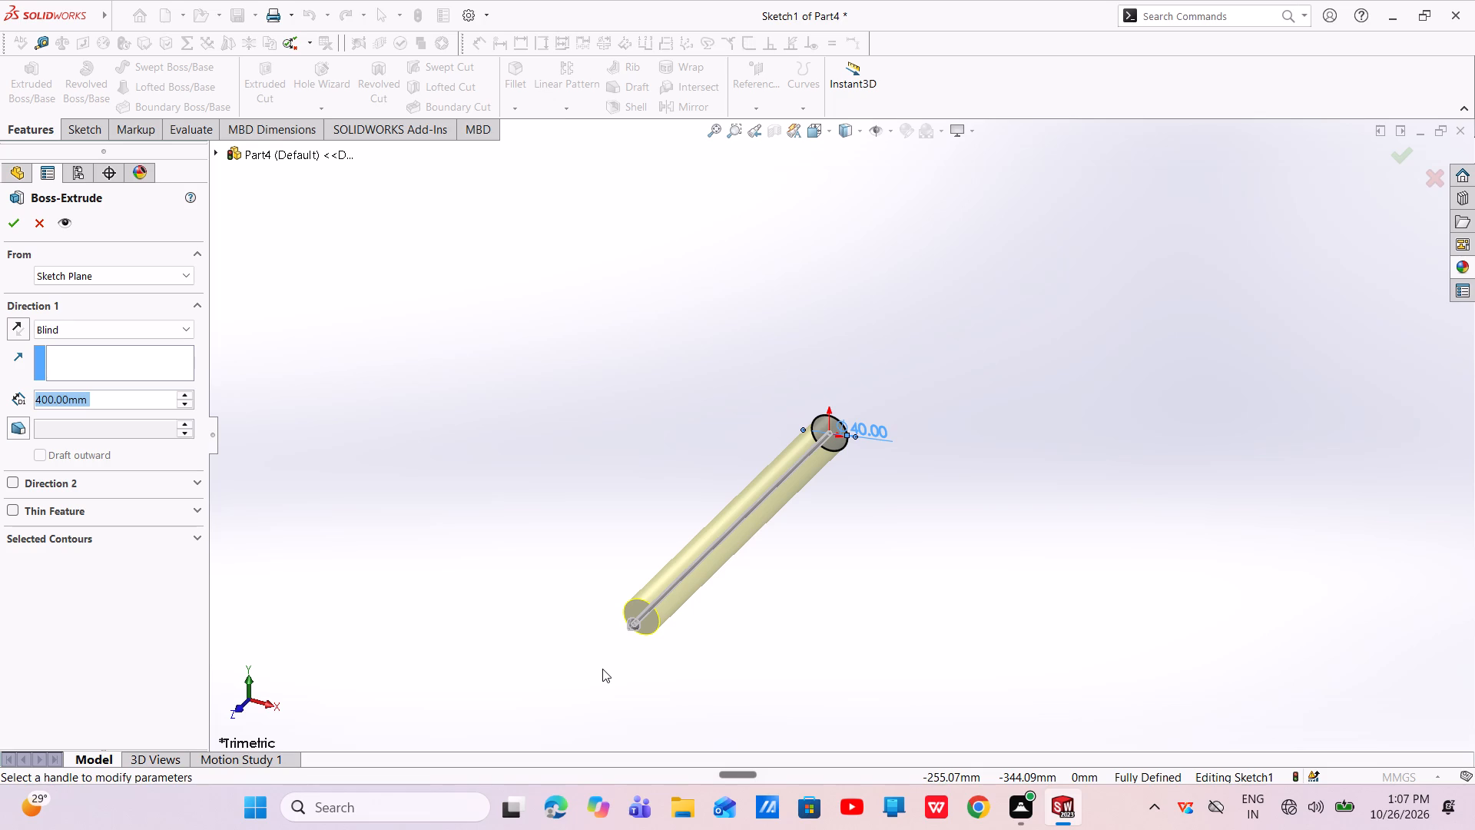
# Set the extrusion depth to 500 mm and finish the rod.
pyautogui.press('BackSpace')
pyautogui.write('500')
pyautogui.press('Return')
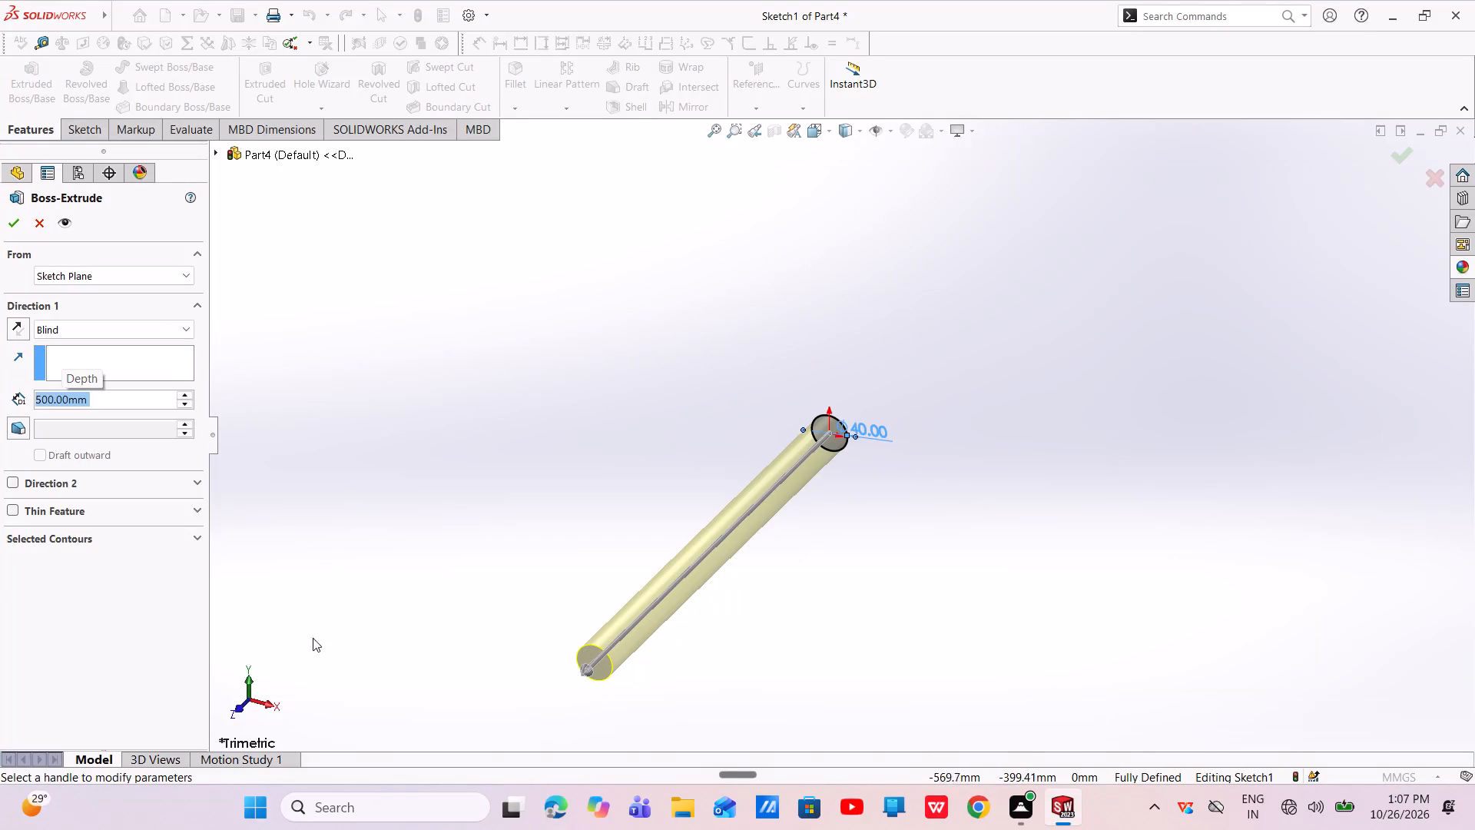
pyautogui.click(18, 218)
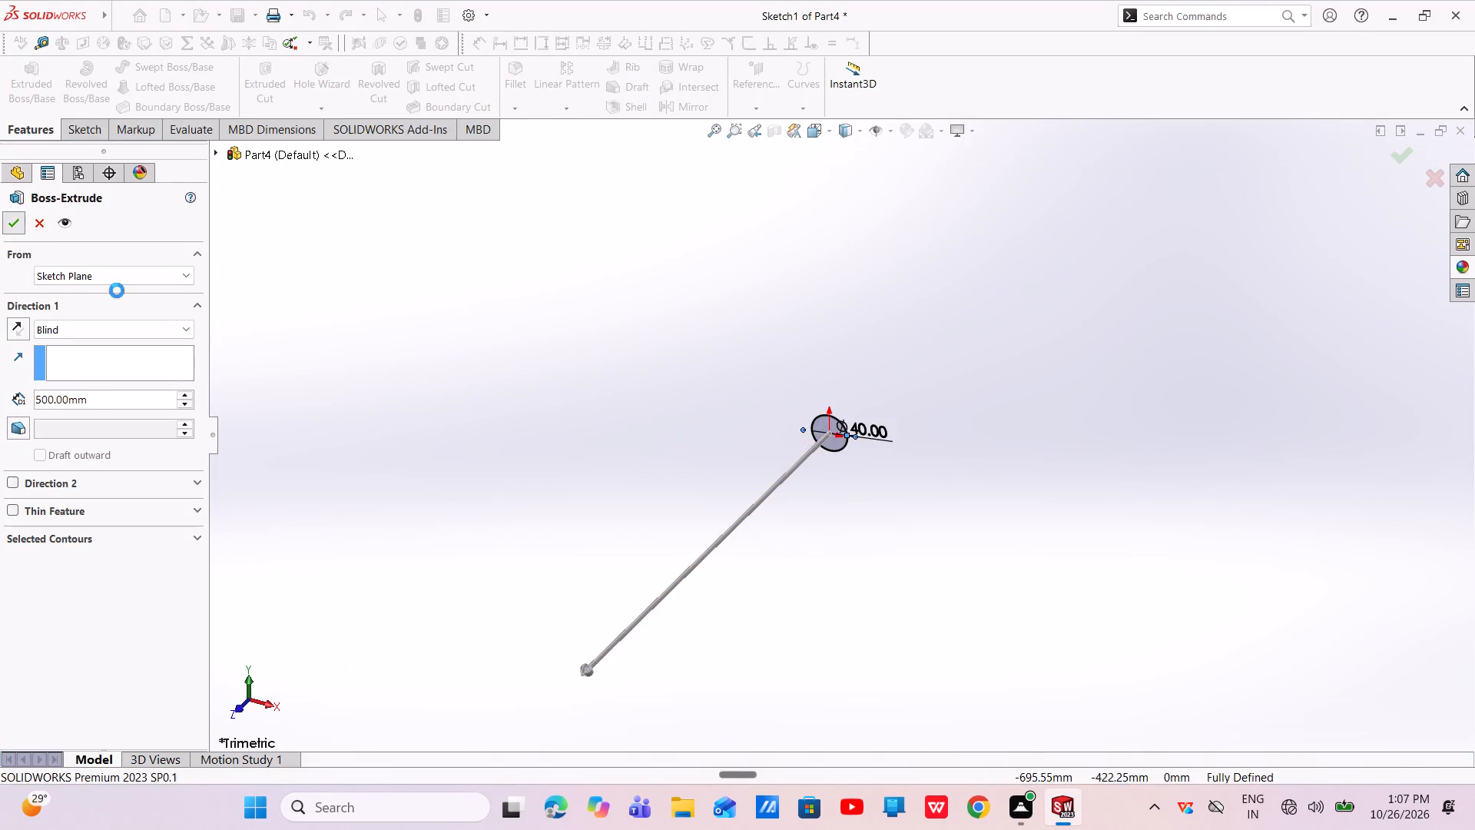
pyautogui.scroll(2, 620, 566)
pyautogui.scroll(-4, 689, 566)
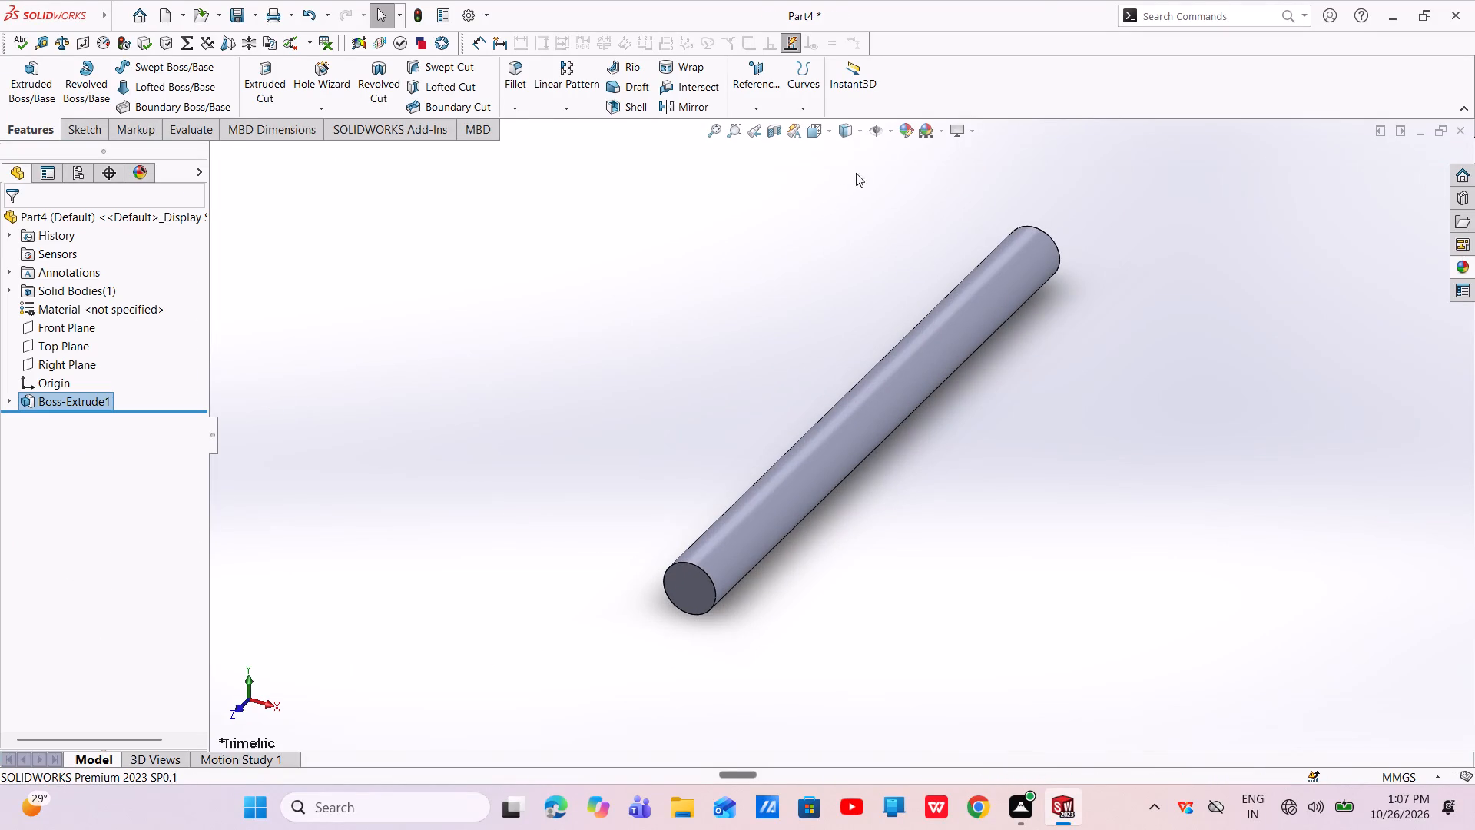
# Apply the Plain White scene as the part's background.
pyautogui.click(970, 134)
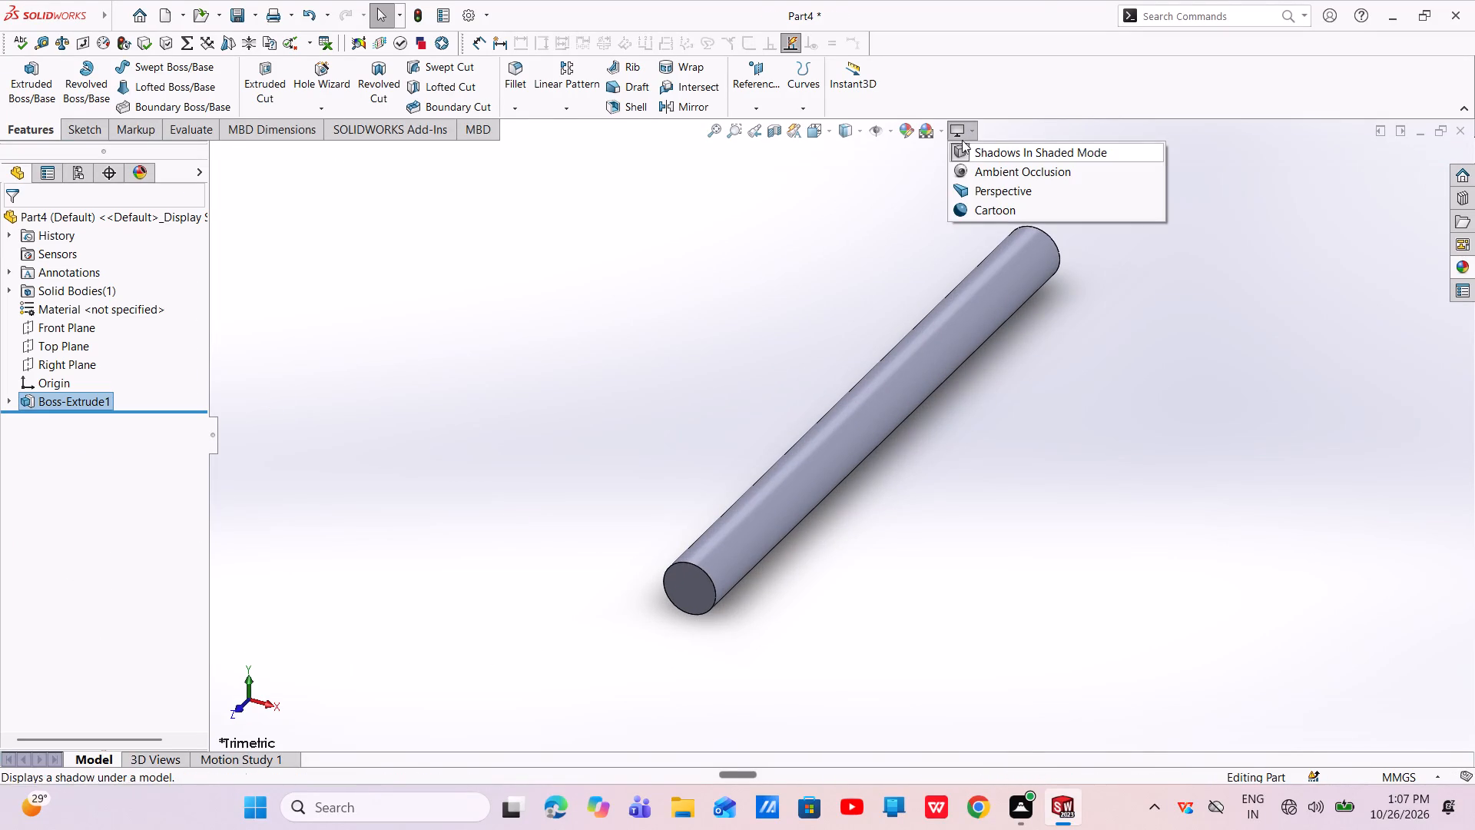
pyautogui.click(950, 168)
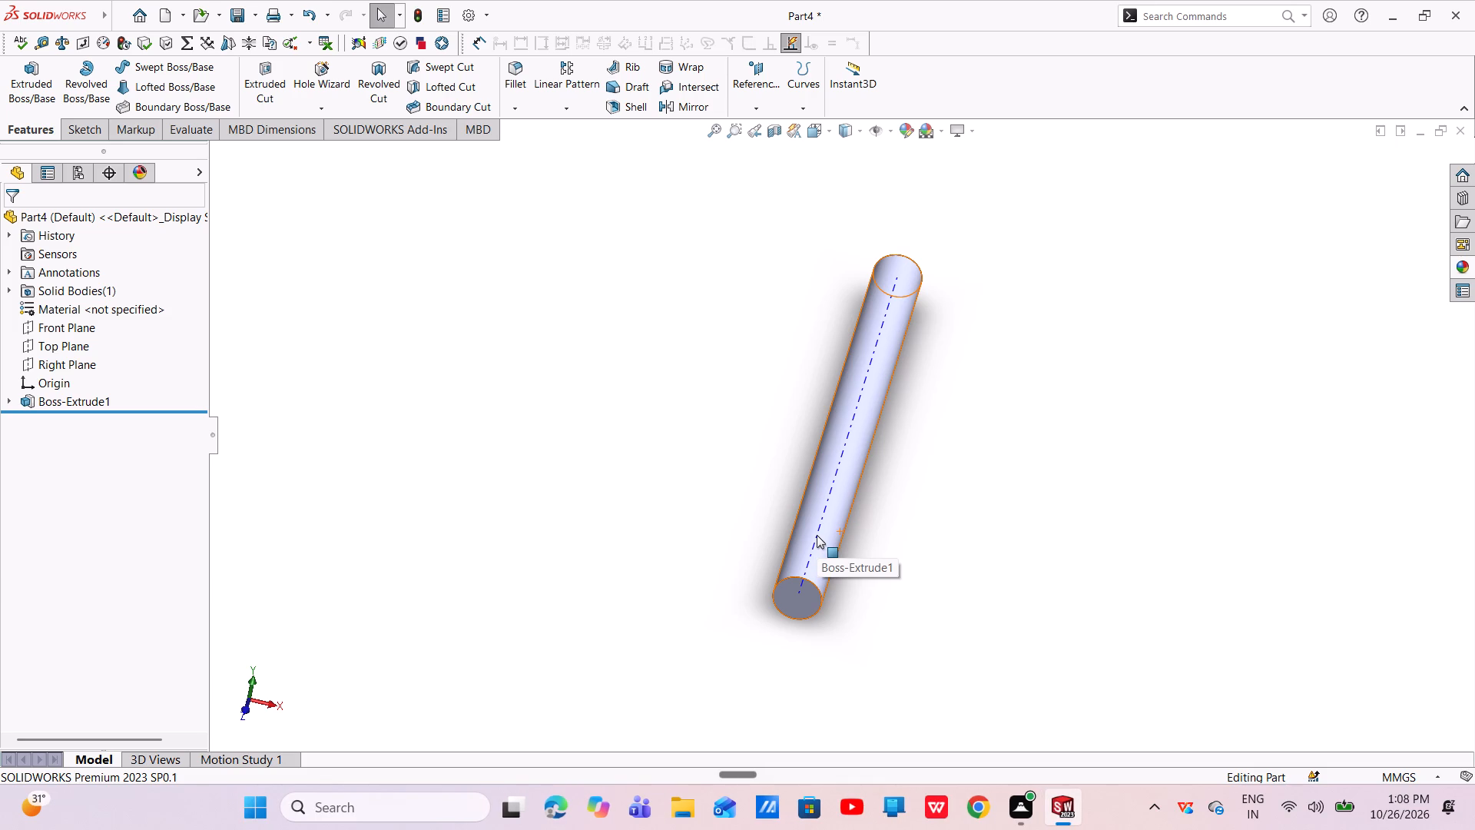
# On the Top Plane, sketch a corner rectangle about 62 mm wide and 58 mm high extending outward from the rod's origin end.
pyautogui.click(58, 340)
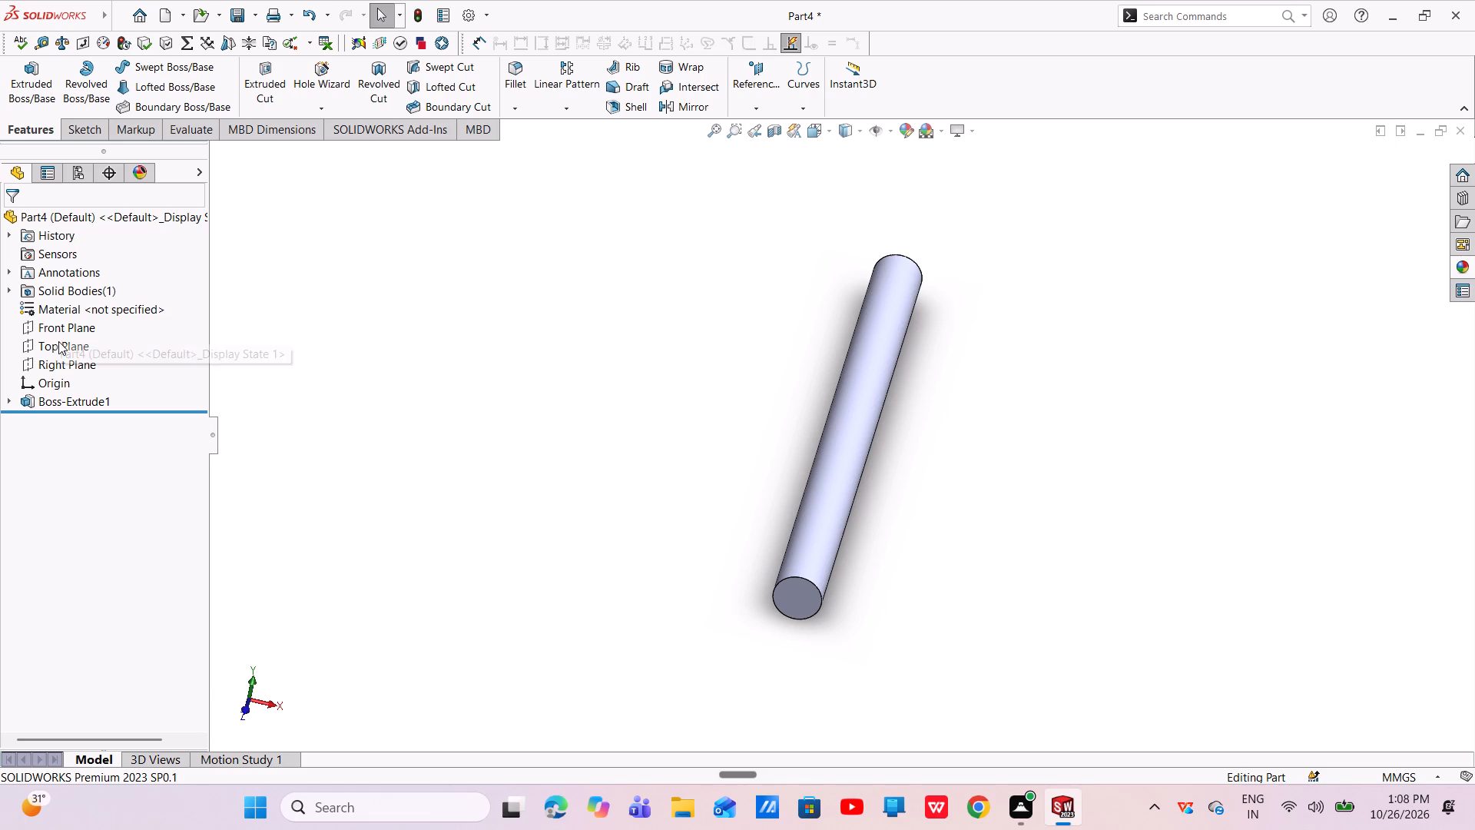
pyautogui.click(66, 324)
pyautogui.scroll(-2, 838, 227)
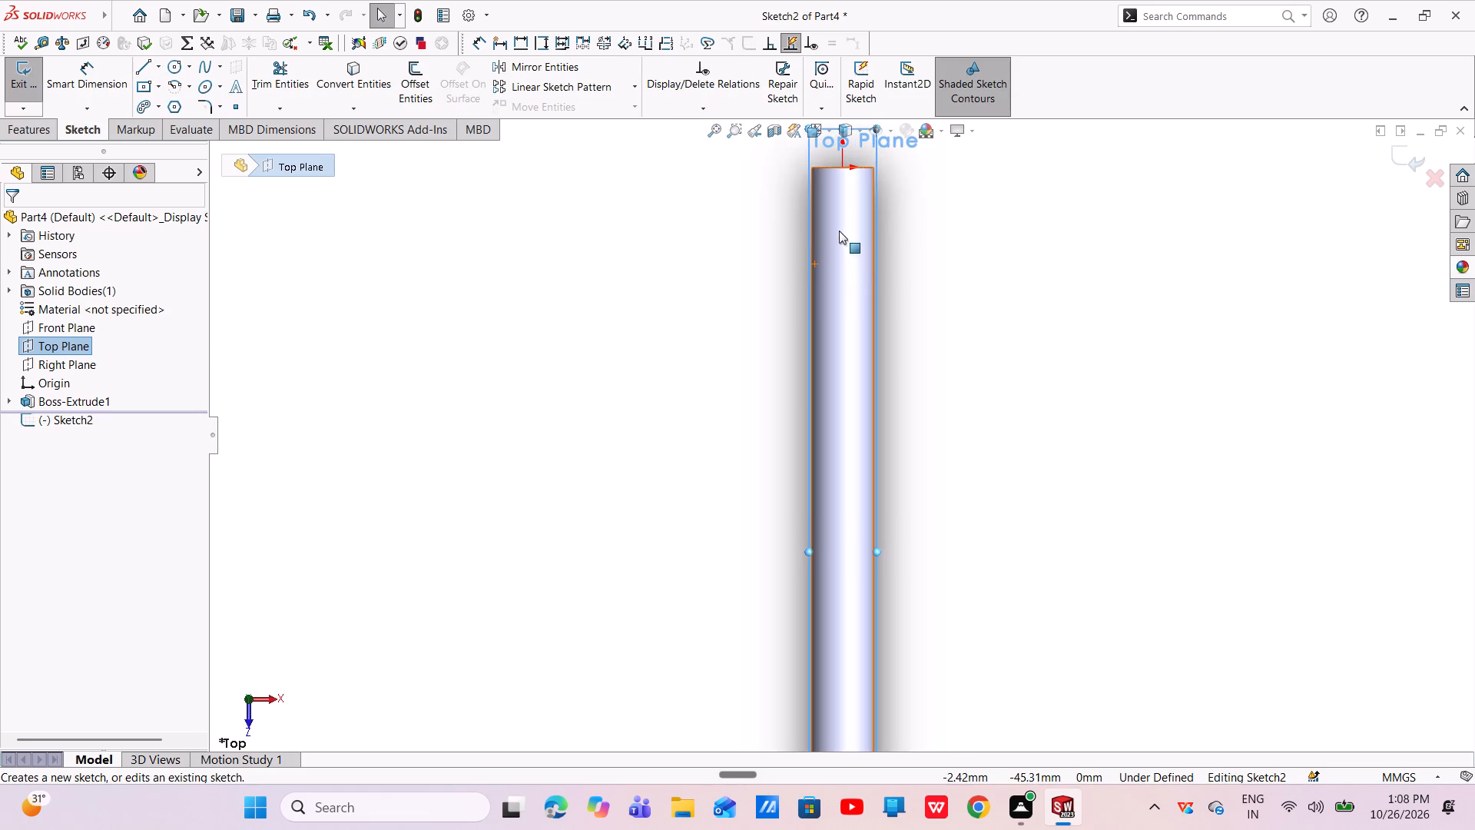
pyautogui.scroll(2, 846, 260)
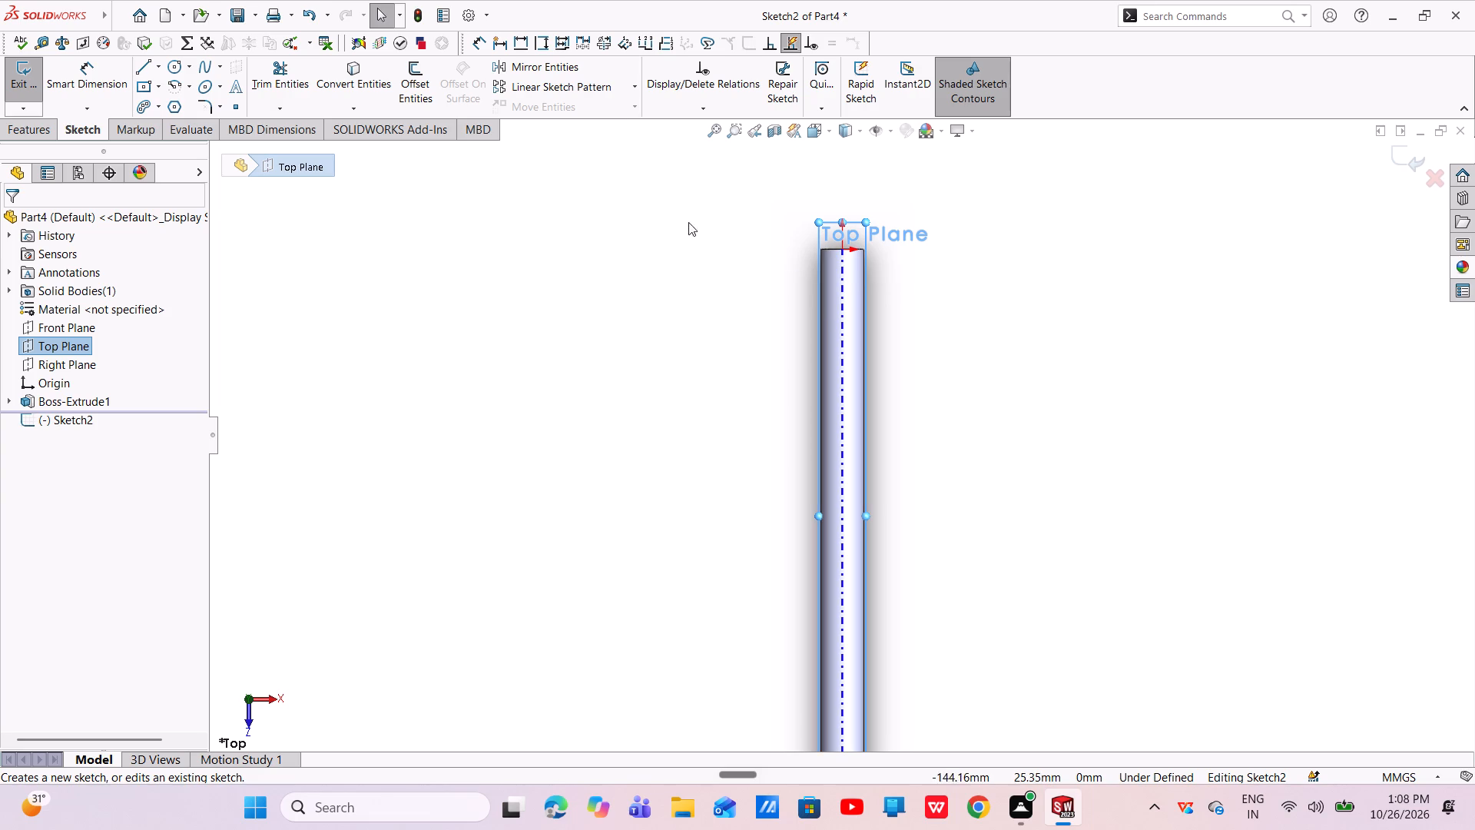
pyautogui.scroll(-6, 869, 175)
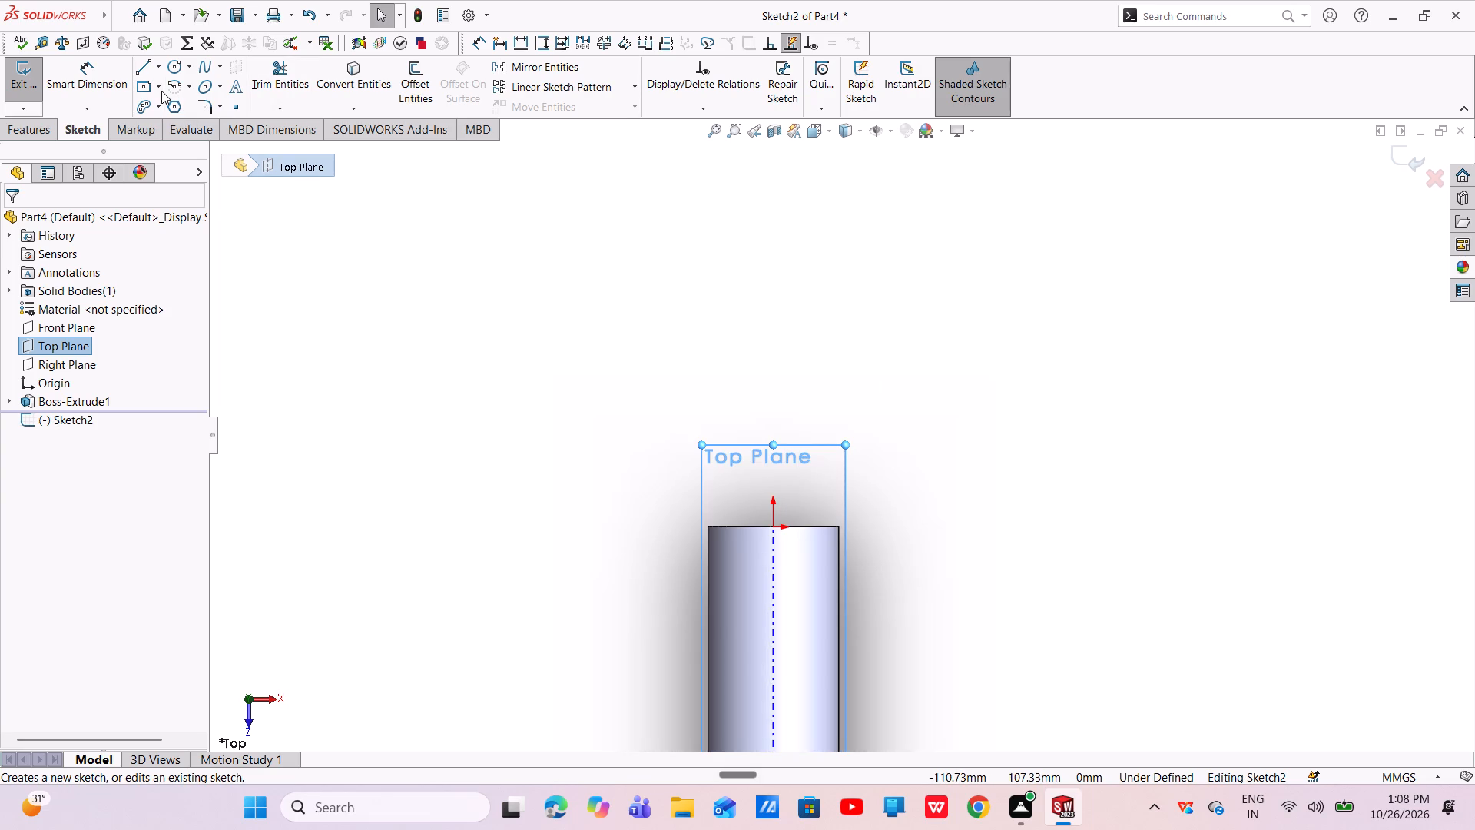
pyautogui.click(161, 90)
pyautogui.click(170, 108)
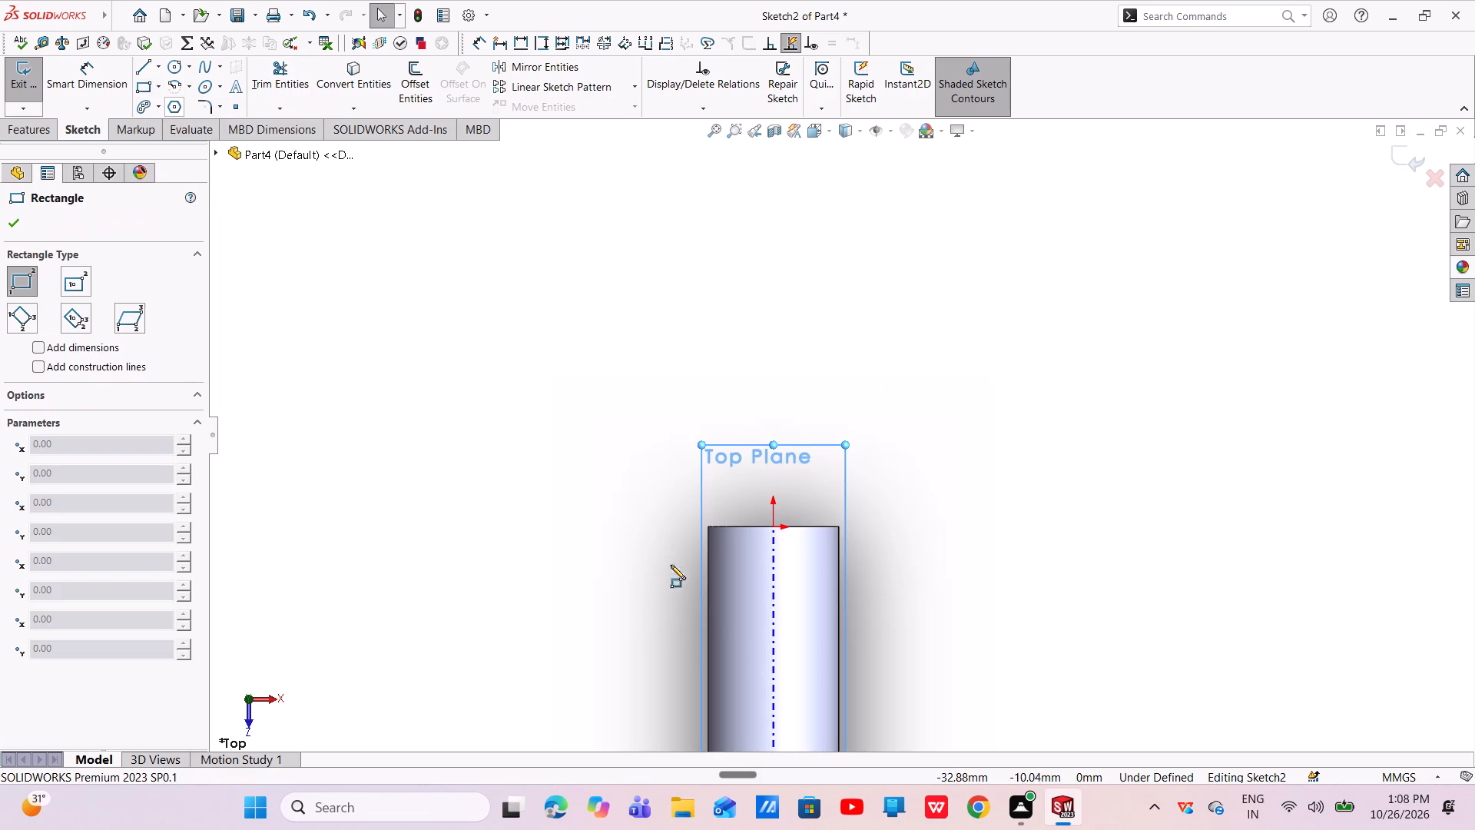
pyautogui.click(668, 526)
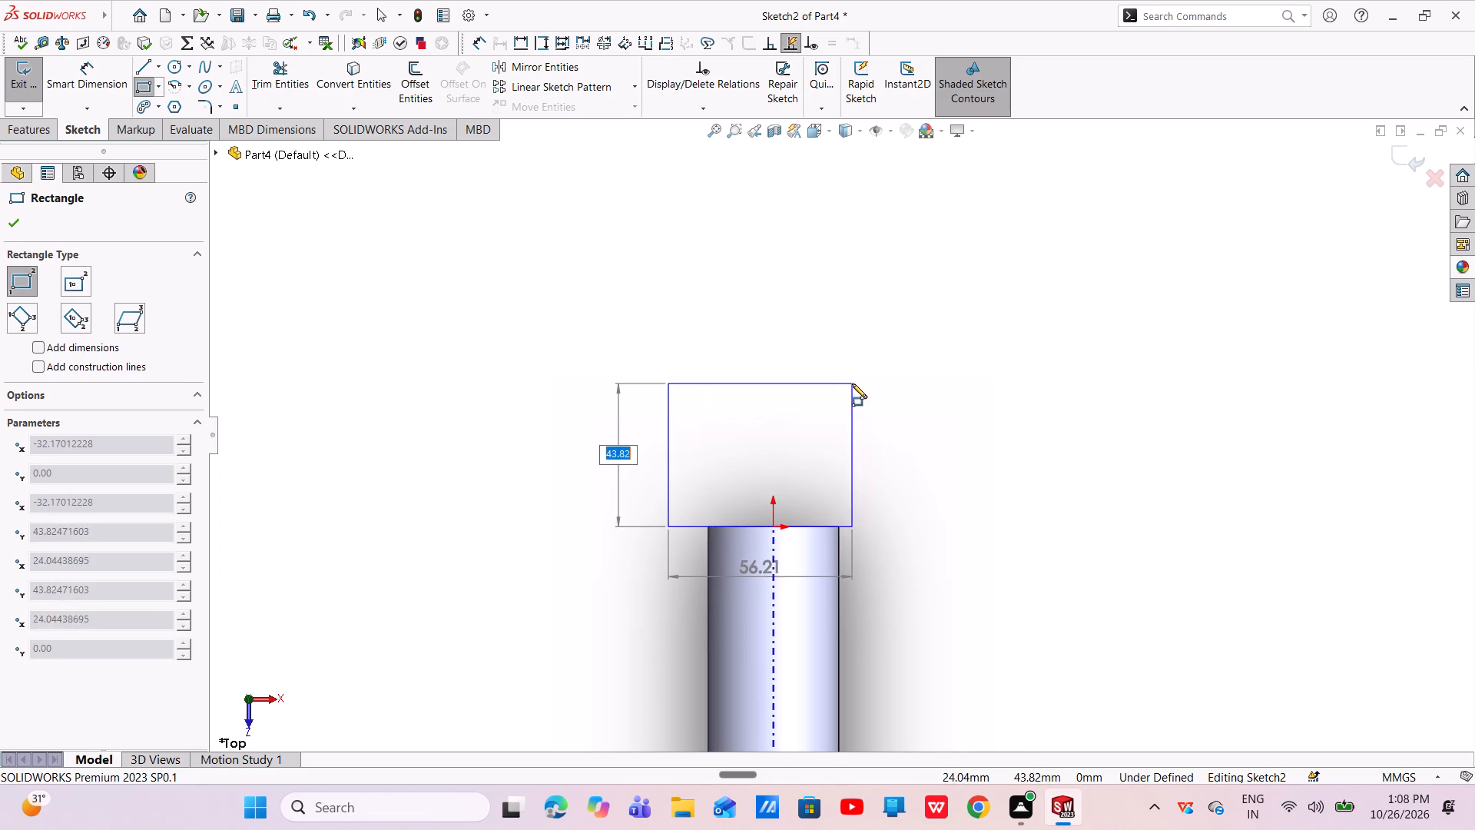
pyautogui.click(870, 334)
pyautogui.rightClick(870, 334)
pyautogui.click(881, 340)
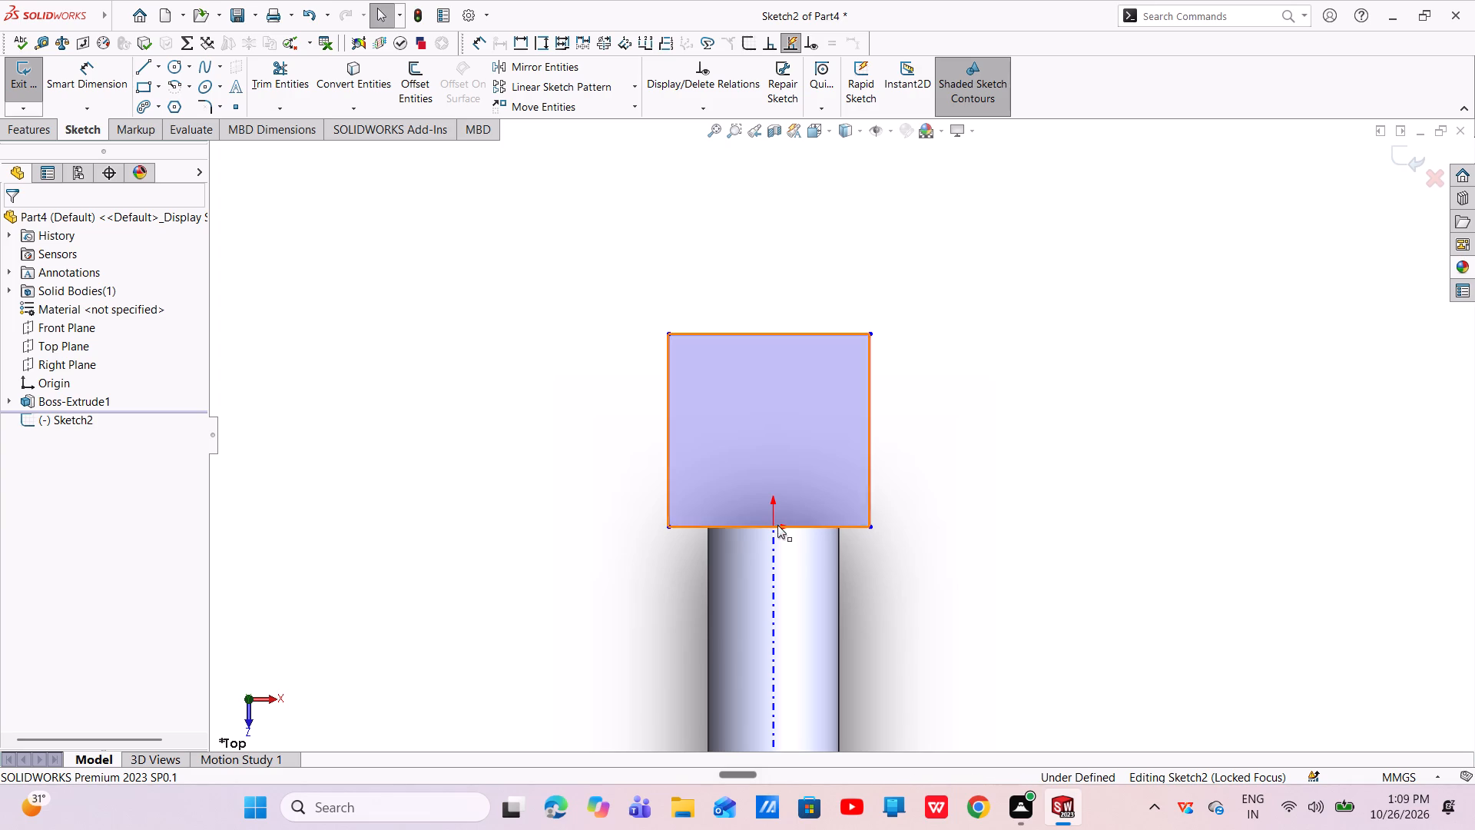
pyautogui.press('Escape')
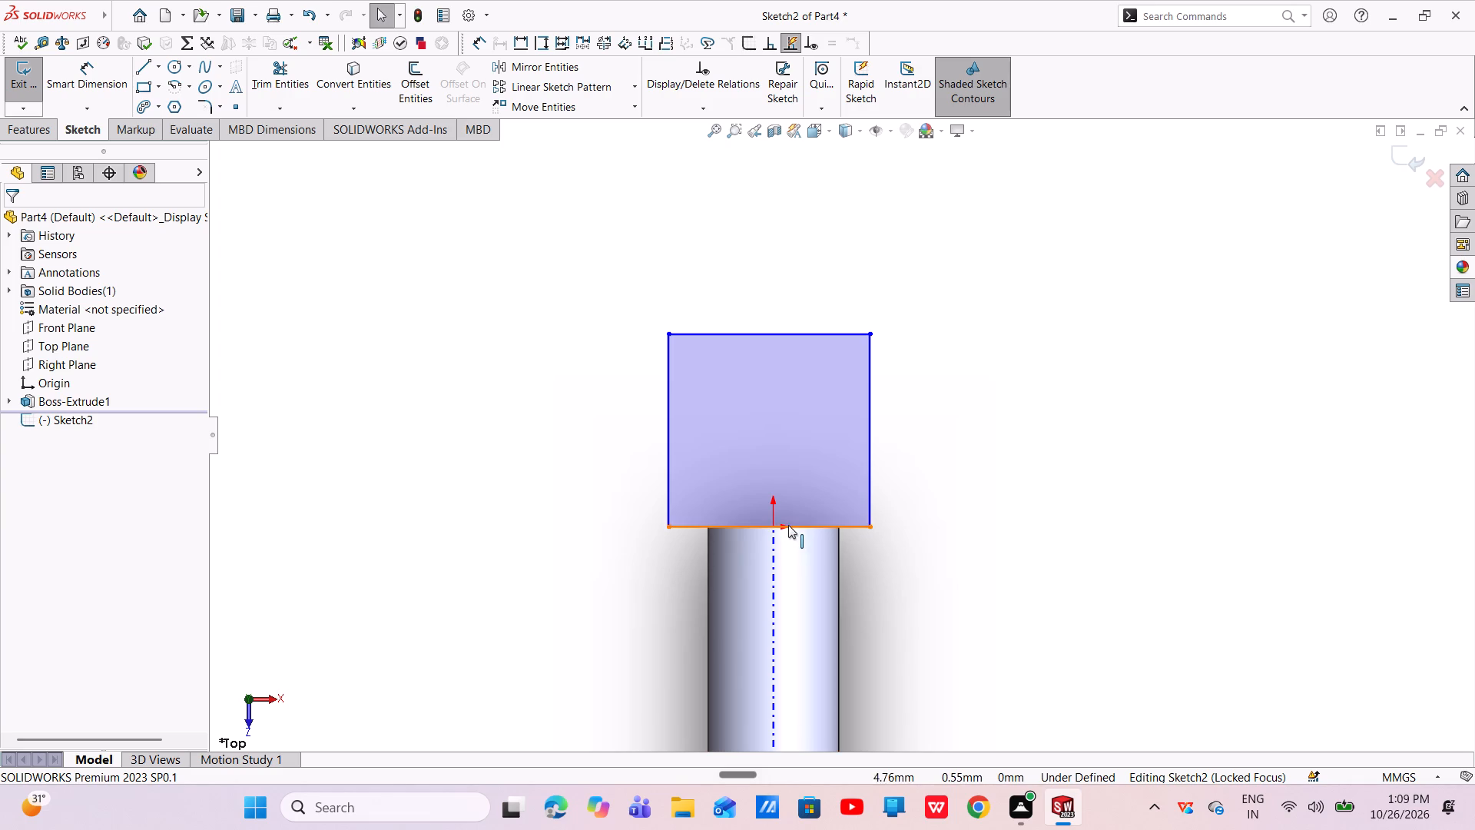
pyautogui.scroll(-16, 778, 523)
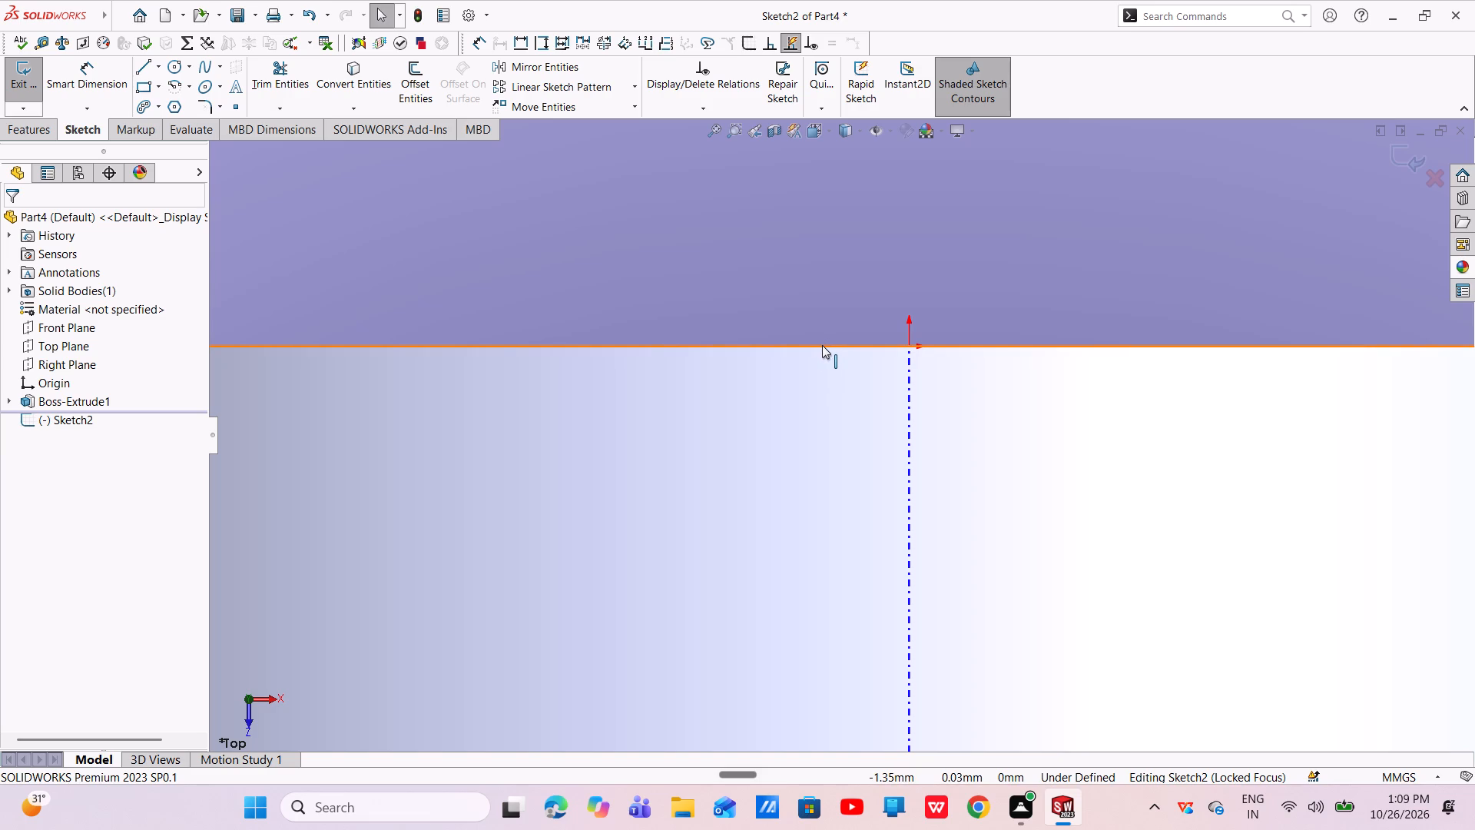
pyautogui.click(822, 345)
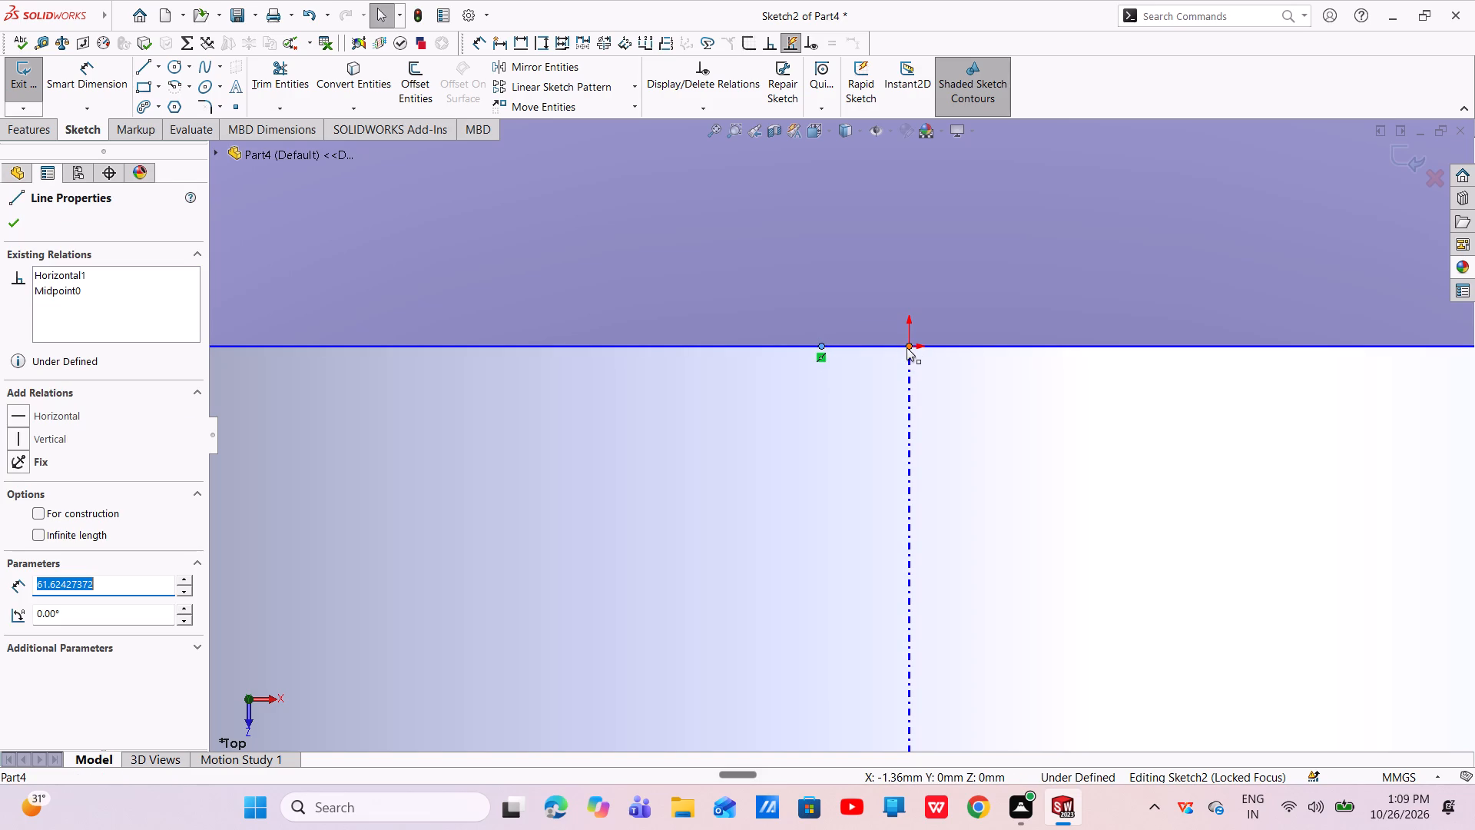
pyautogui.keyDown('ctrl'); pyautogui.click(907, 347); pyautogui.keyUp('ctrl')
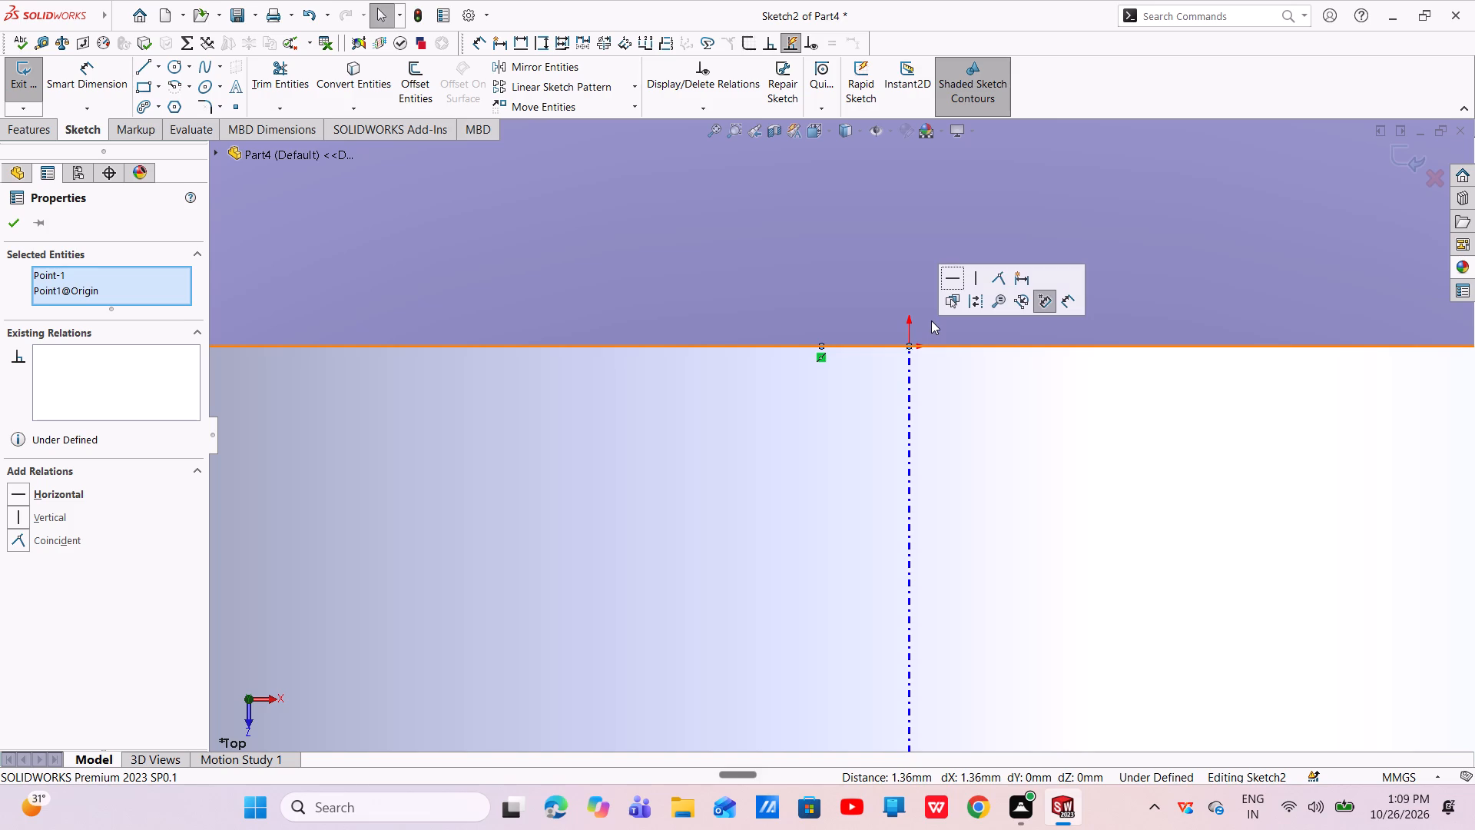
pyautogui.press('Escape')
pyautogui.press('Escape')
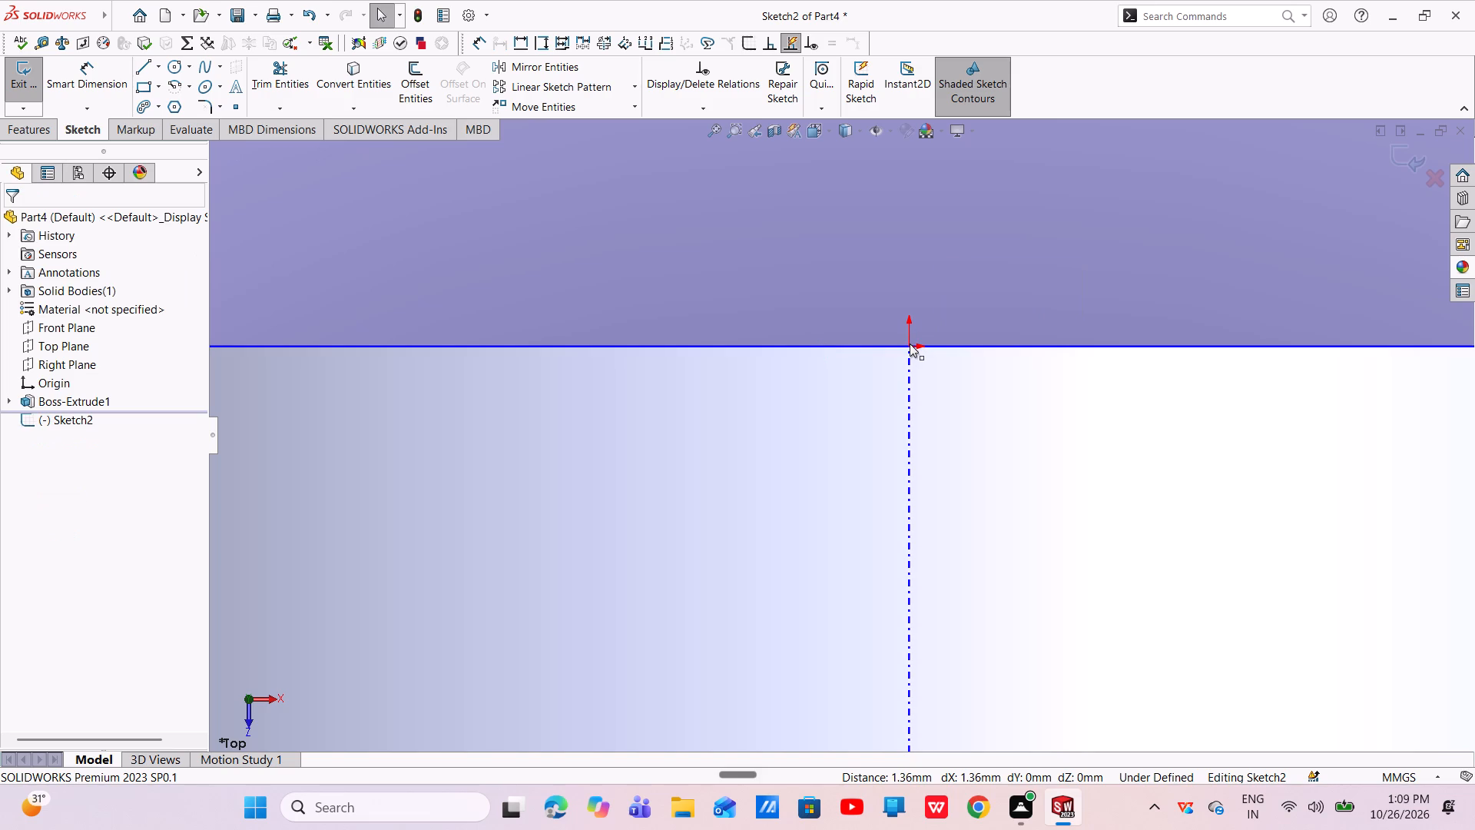
# Make the midpoint of the rectangle's rod-side edge coincident with the origin.
pyautogui.click(909, 344)
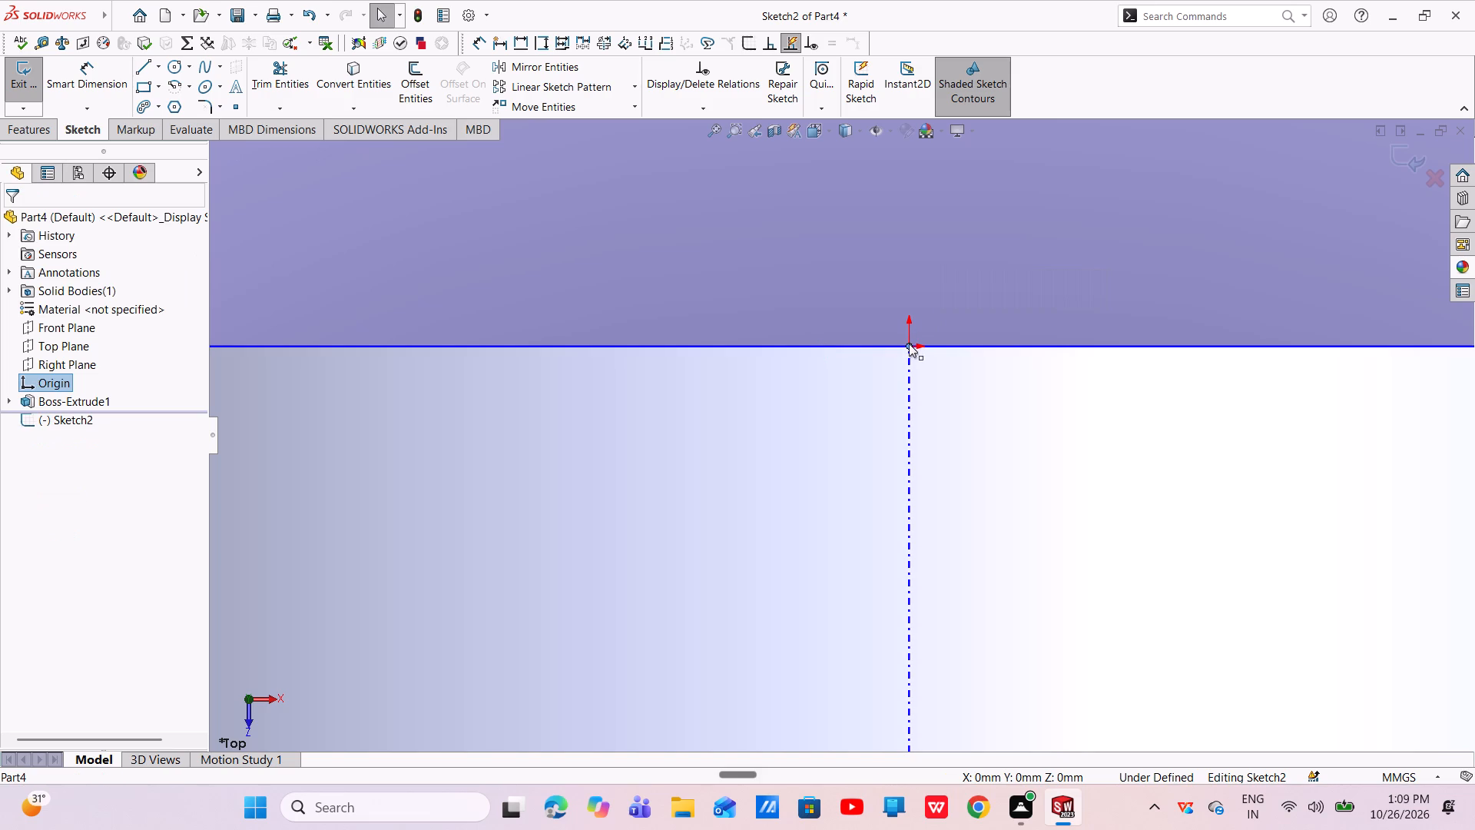
pyautogui.keyDown('ctrl'); pyautogui.click(823, 346); pyautogui.keyUp('ctrl')
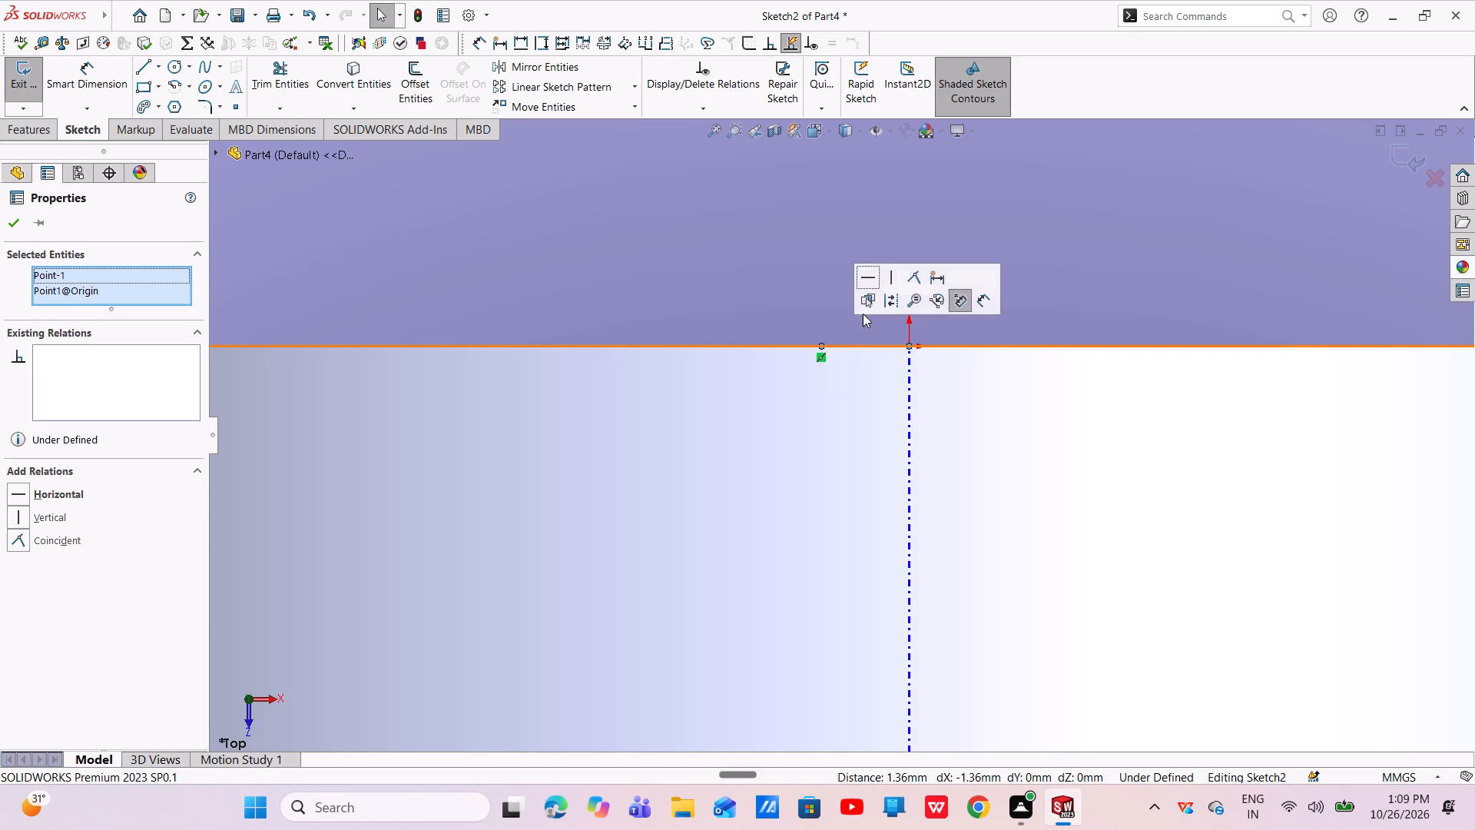
pyautogui.click(910, 281)
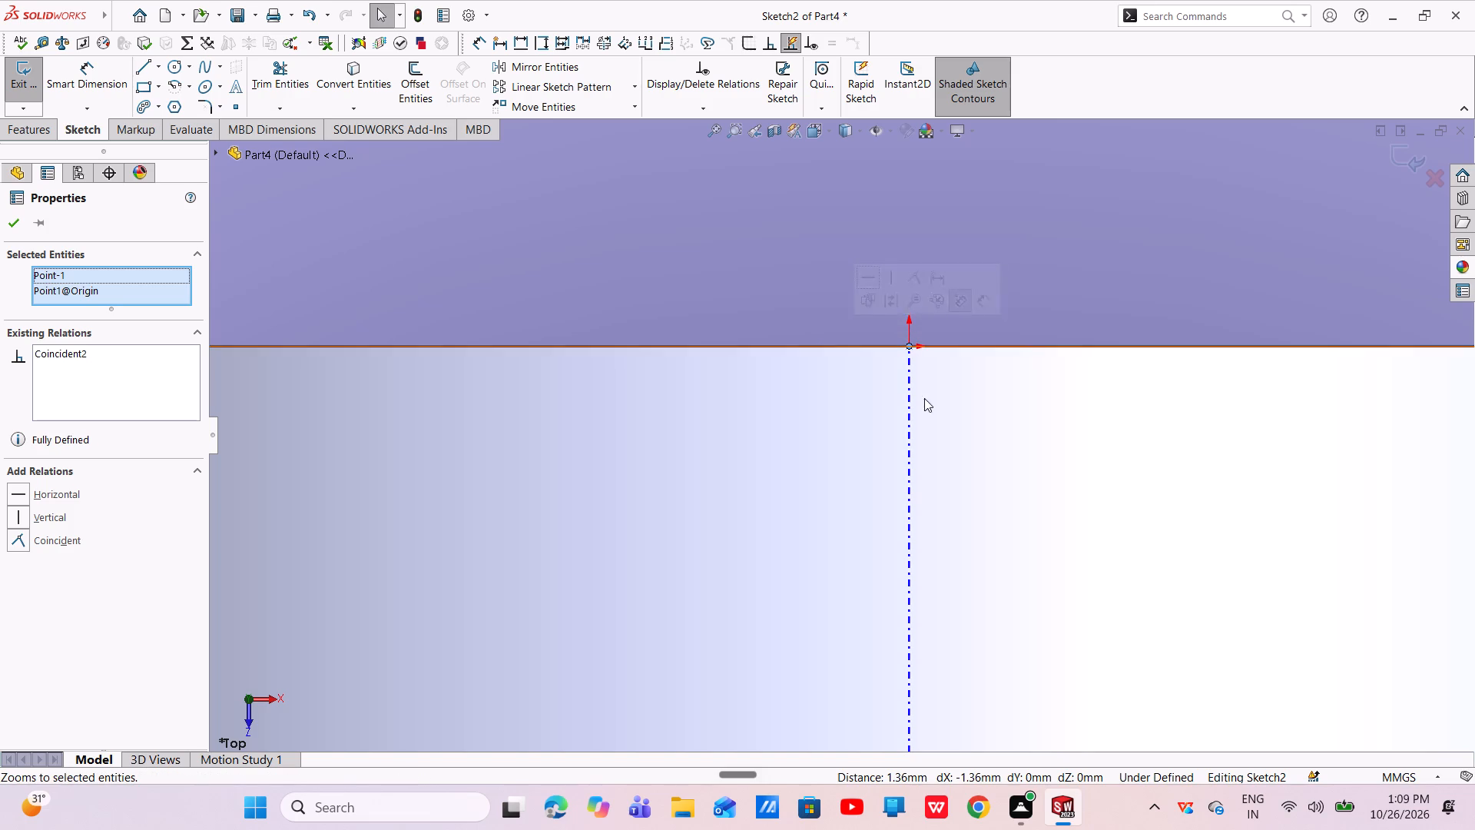
pyautogui.scroll(12, 924, 398)
pyautogui.press('Escape')
pyautogui.scroll(5, 826, 370)
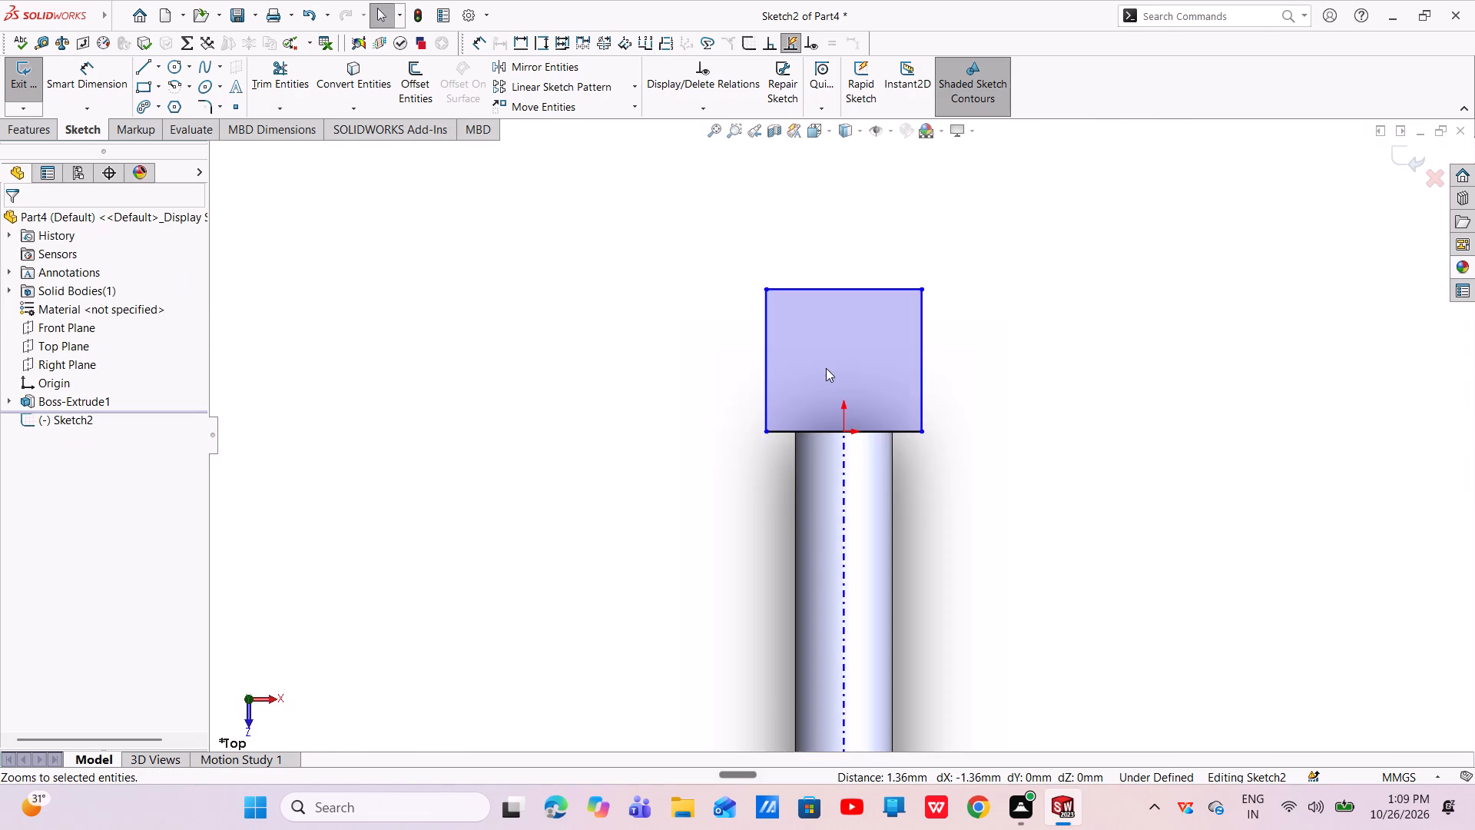
pyautogui.scroll(1, 826, 368)
pyautogui.scroll(-4, 896, 311)
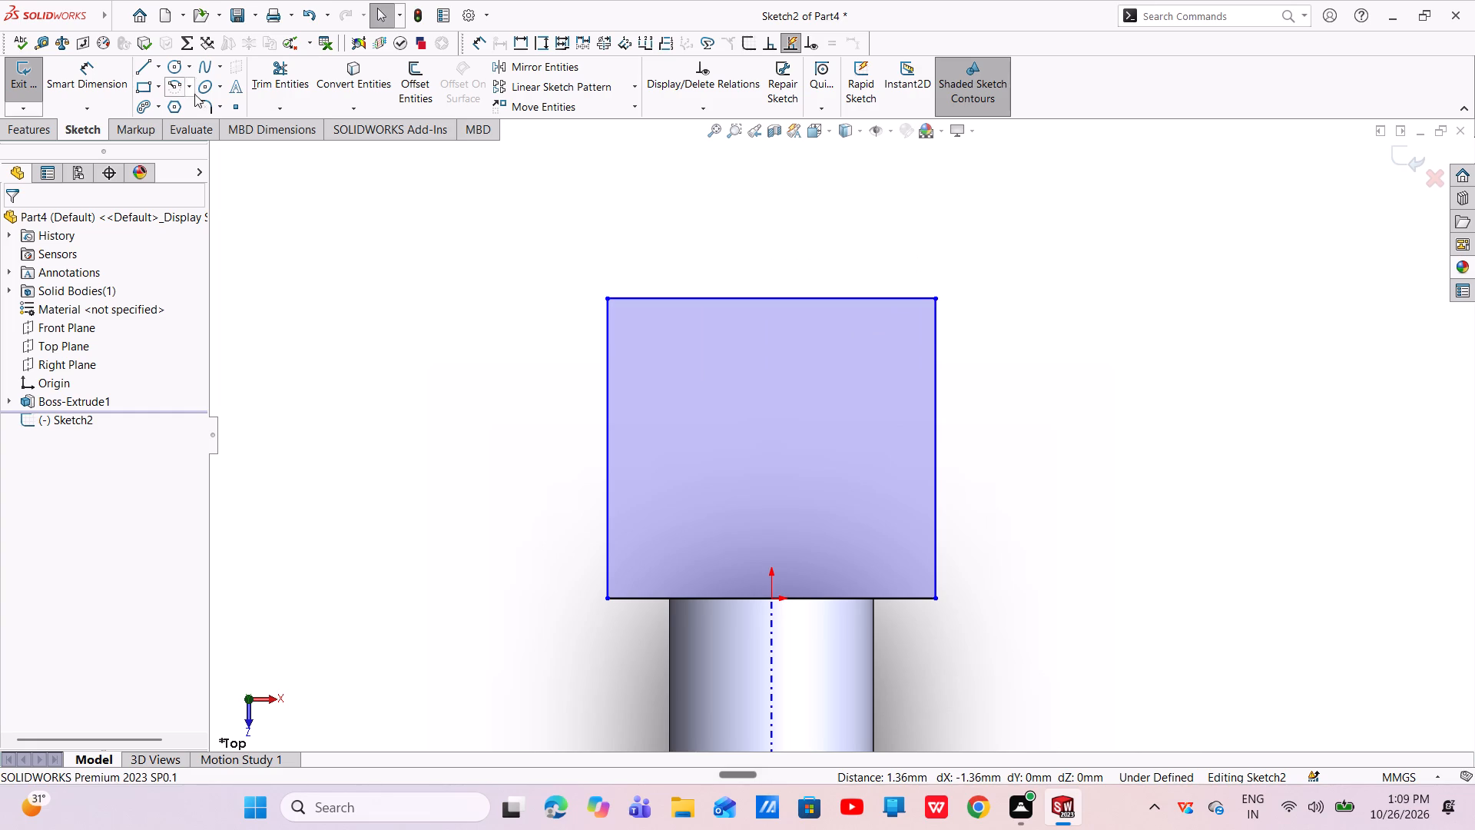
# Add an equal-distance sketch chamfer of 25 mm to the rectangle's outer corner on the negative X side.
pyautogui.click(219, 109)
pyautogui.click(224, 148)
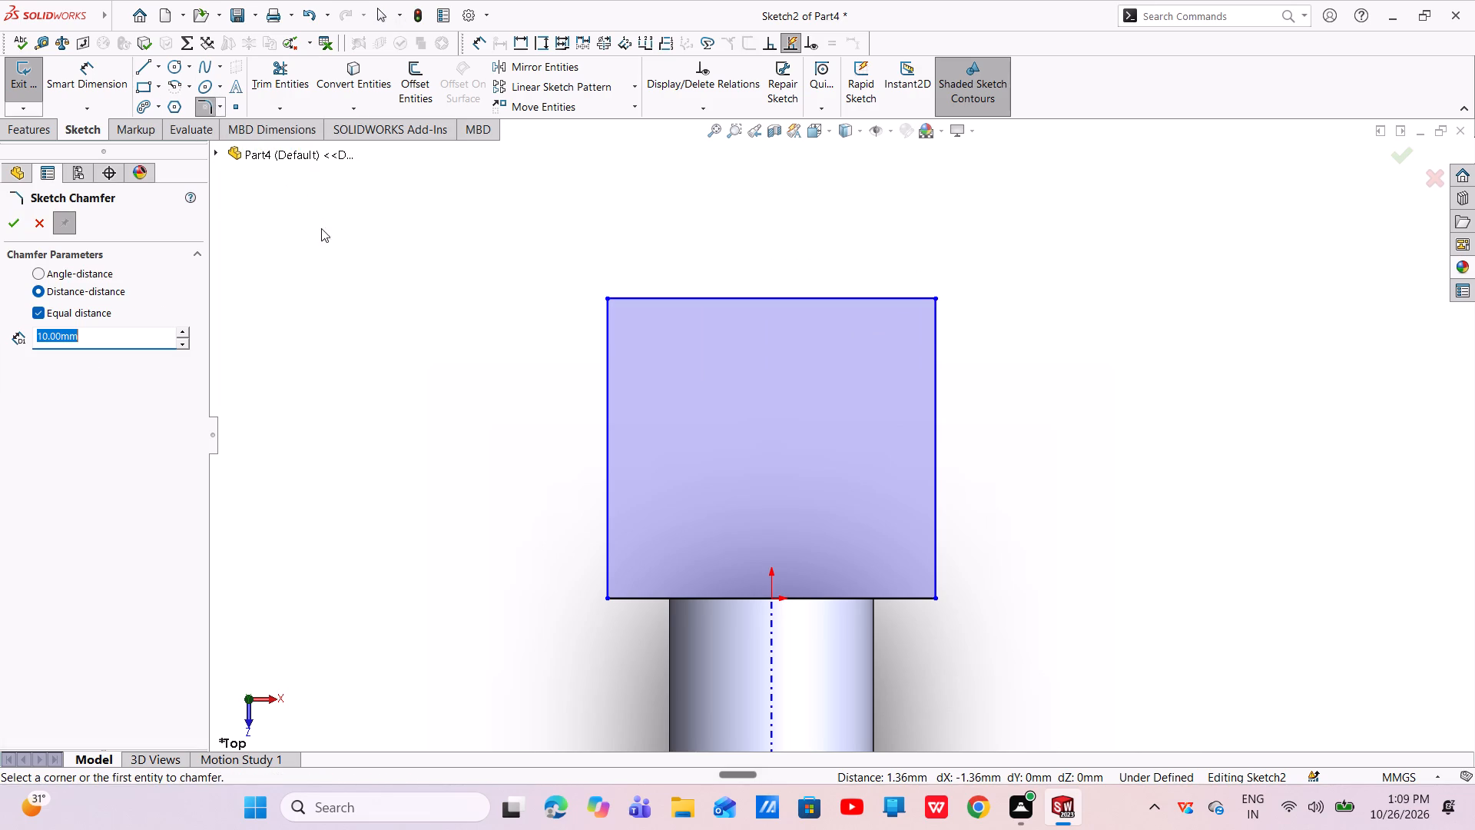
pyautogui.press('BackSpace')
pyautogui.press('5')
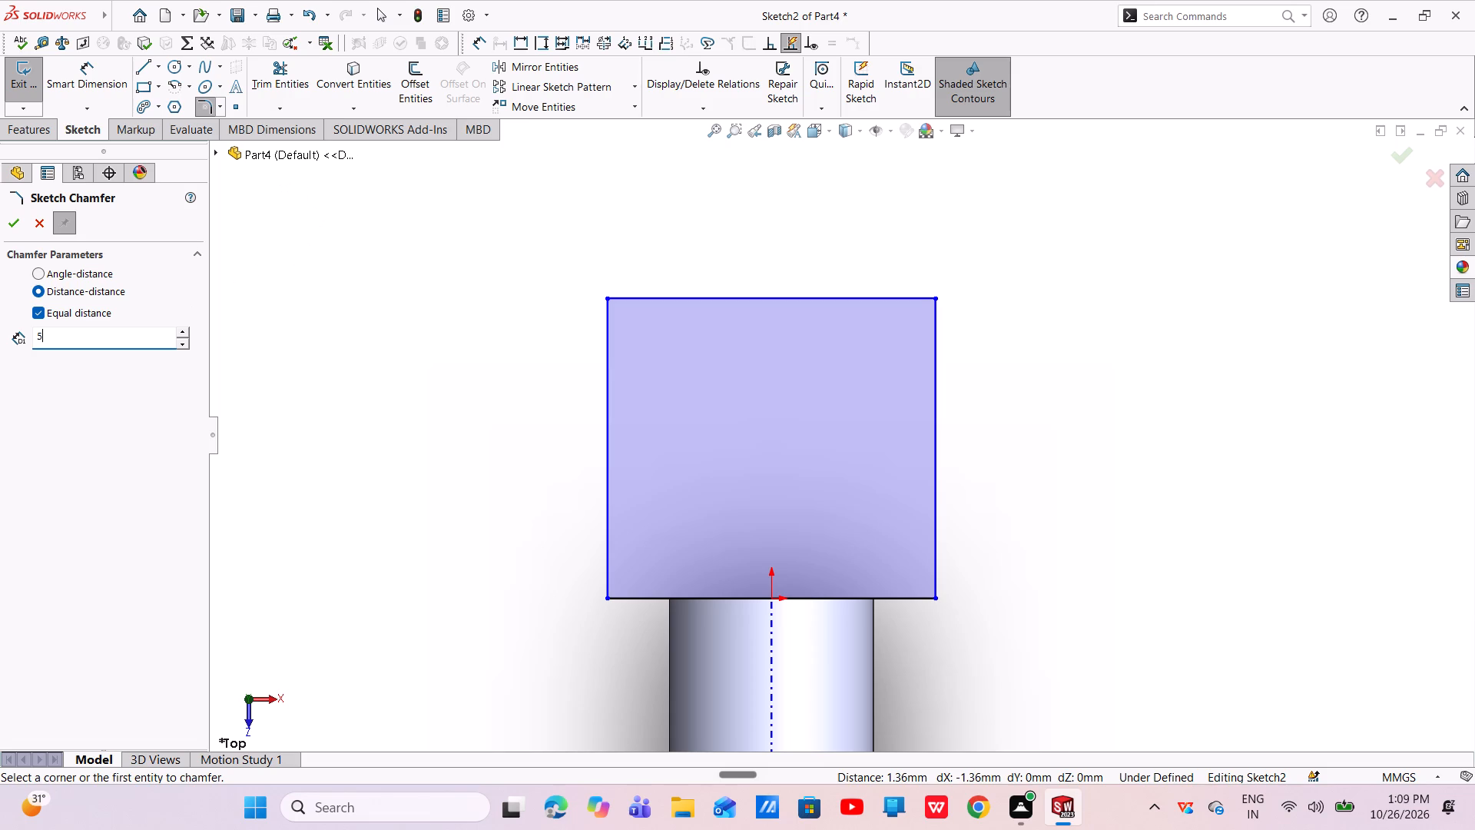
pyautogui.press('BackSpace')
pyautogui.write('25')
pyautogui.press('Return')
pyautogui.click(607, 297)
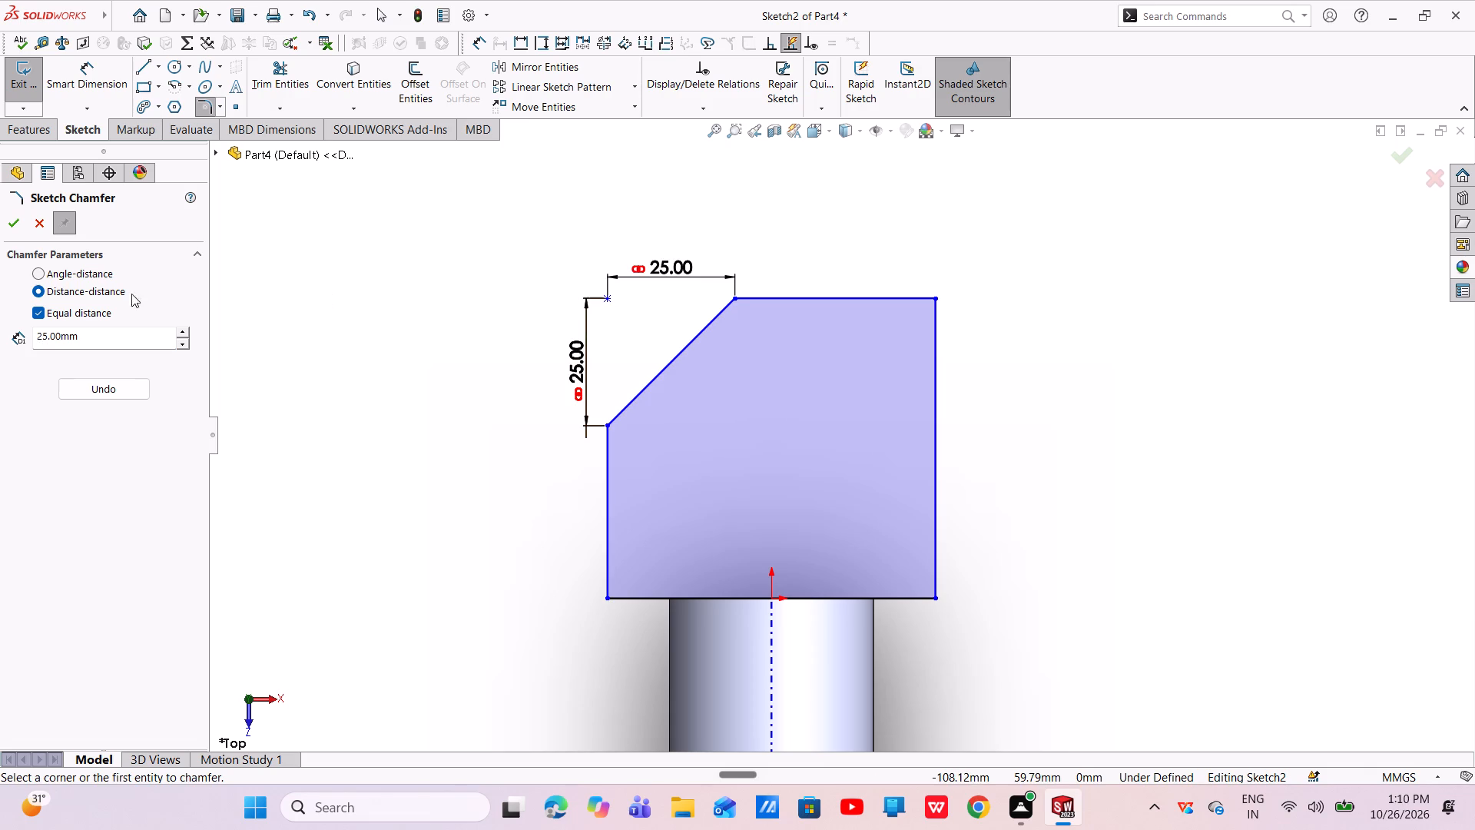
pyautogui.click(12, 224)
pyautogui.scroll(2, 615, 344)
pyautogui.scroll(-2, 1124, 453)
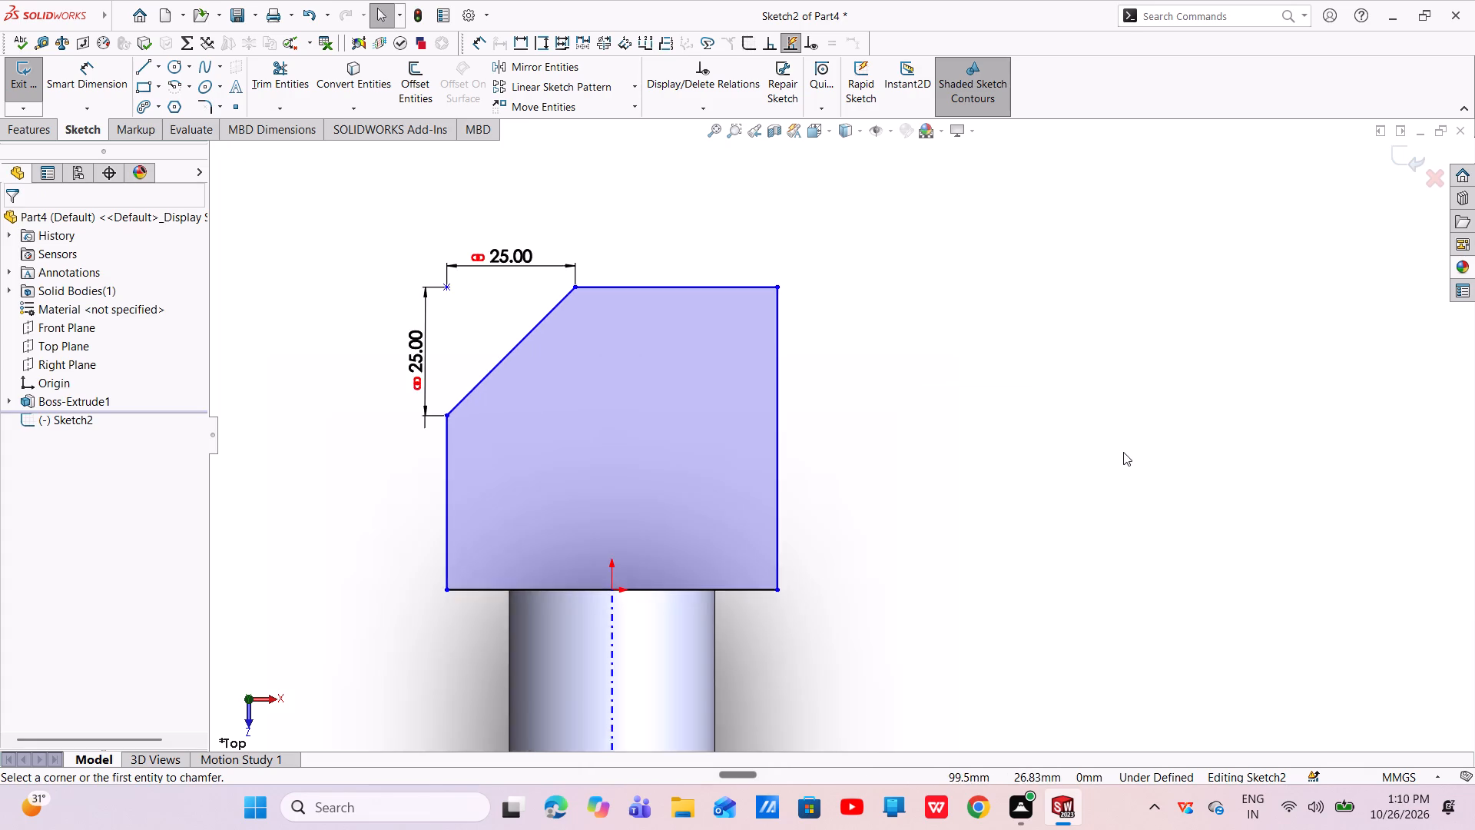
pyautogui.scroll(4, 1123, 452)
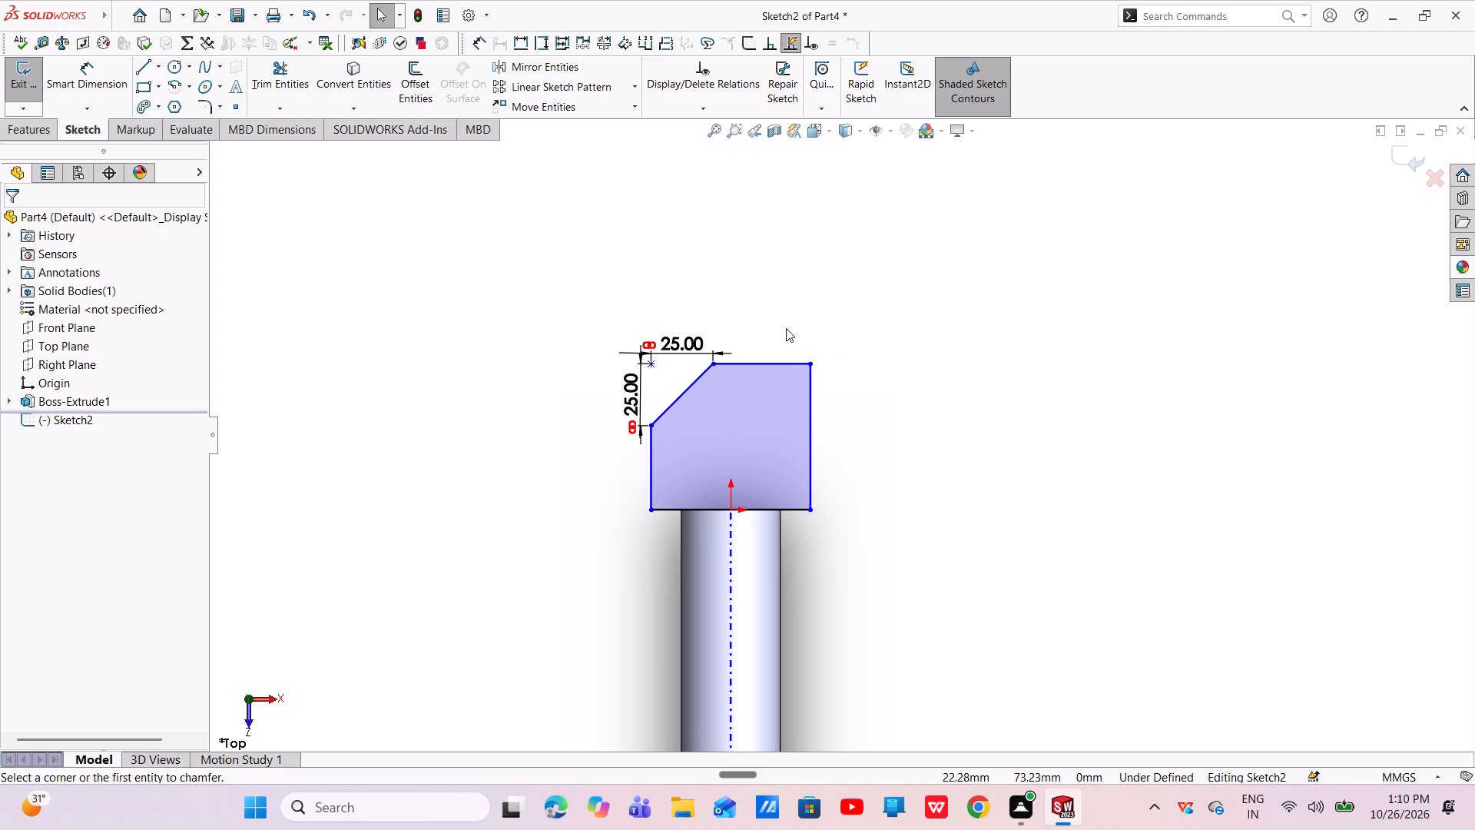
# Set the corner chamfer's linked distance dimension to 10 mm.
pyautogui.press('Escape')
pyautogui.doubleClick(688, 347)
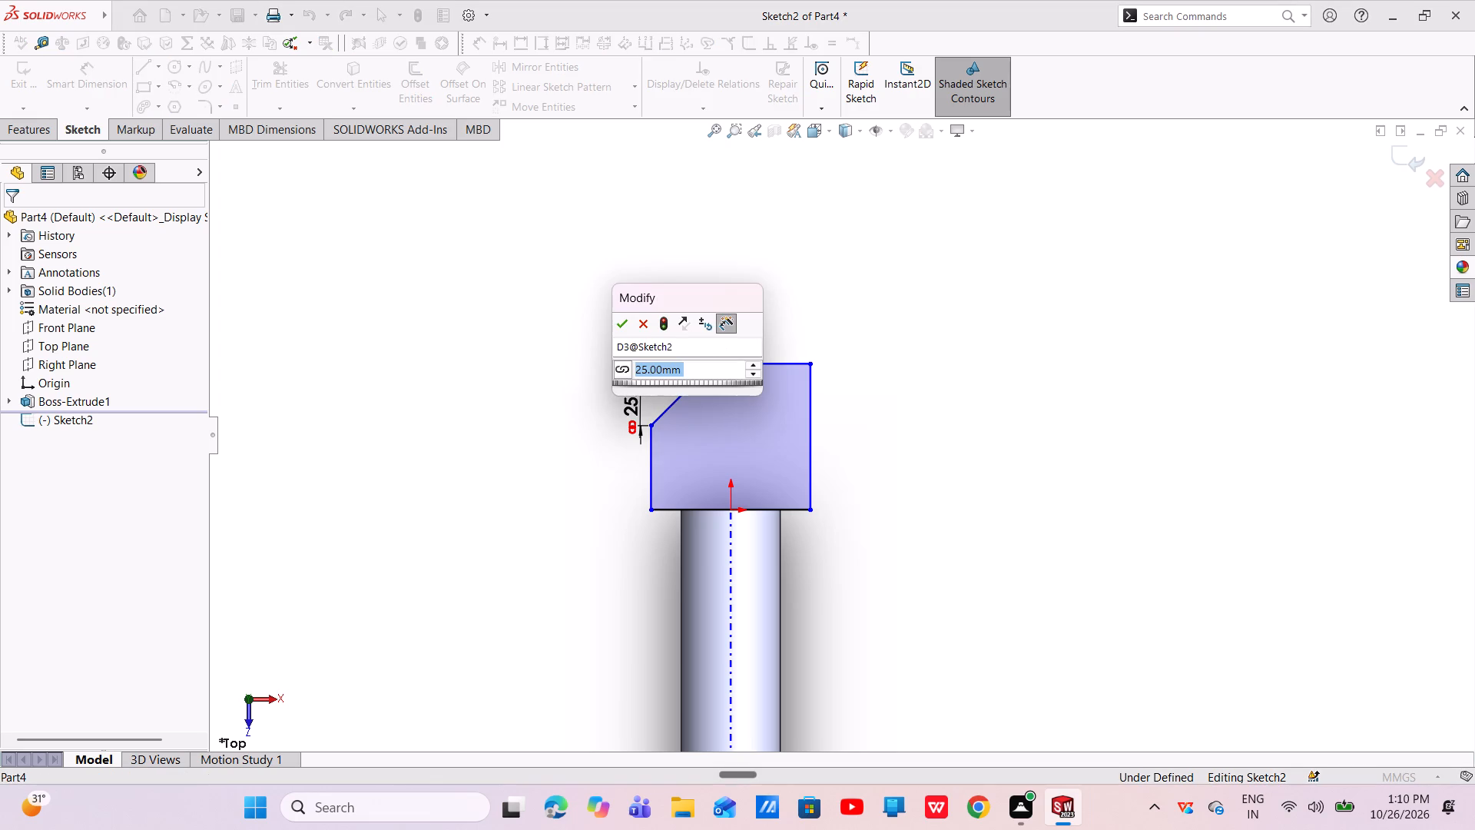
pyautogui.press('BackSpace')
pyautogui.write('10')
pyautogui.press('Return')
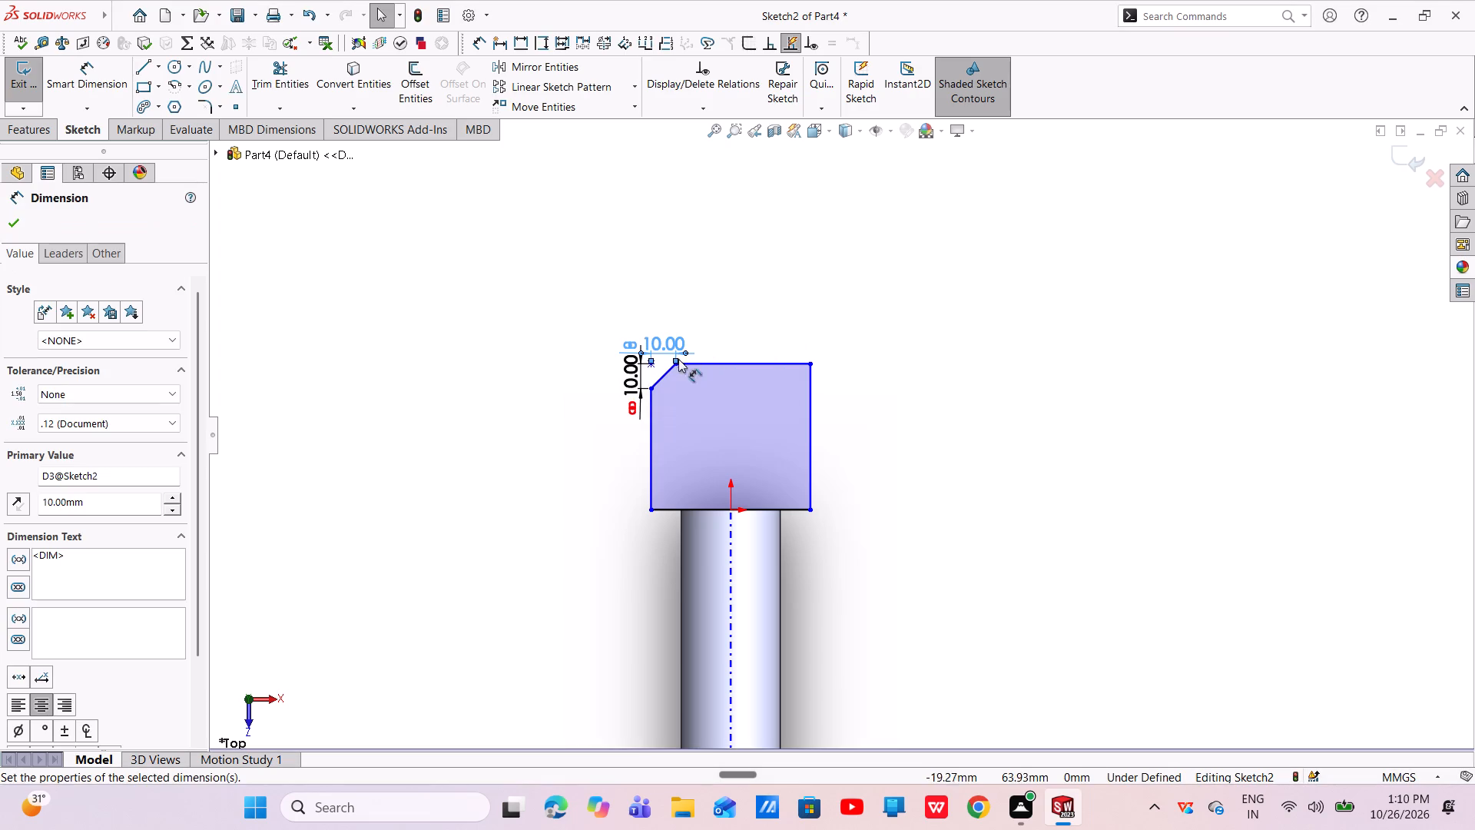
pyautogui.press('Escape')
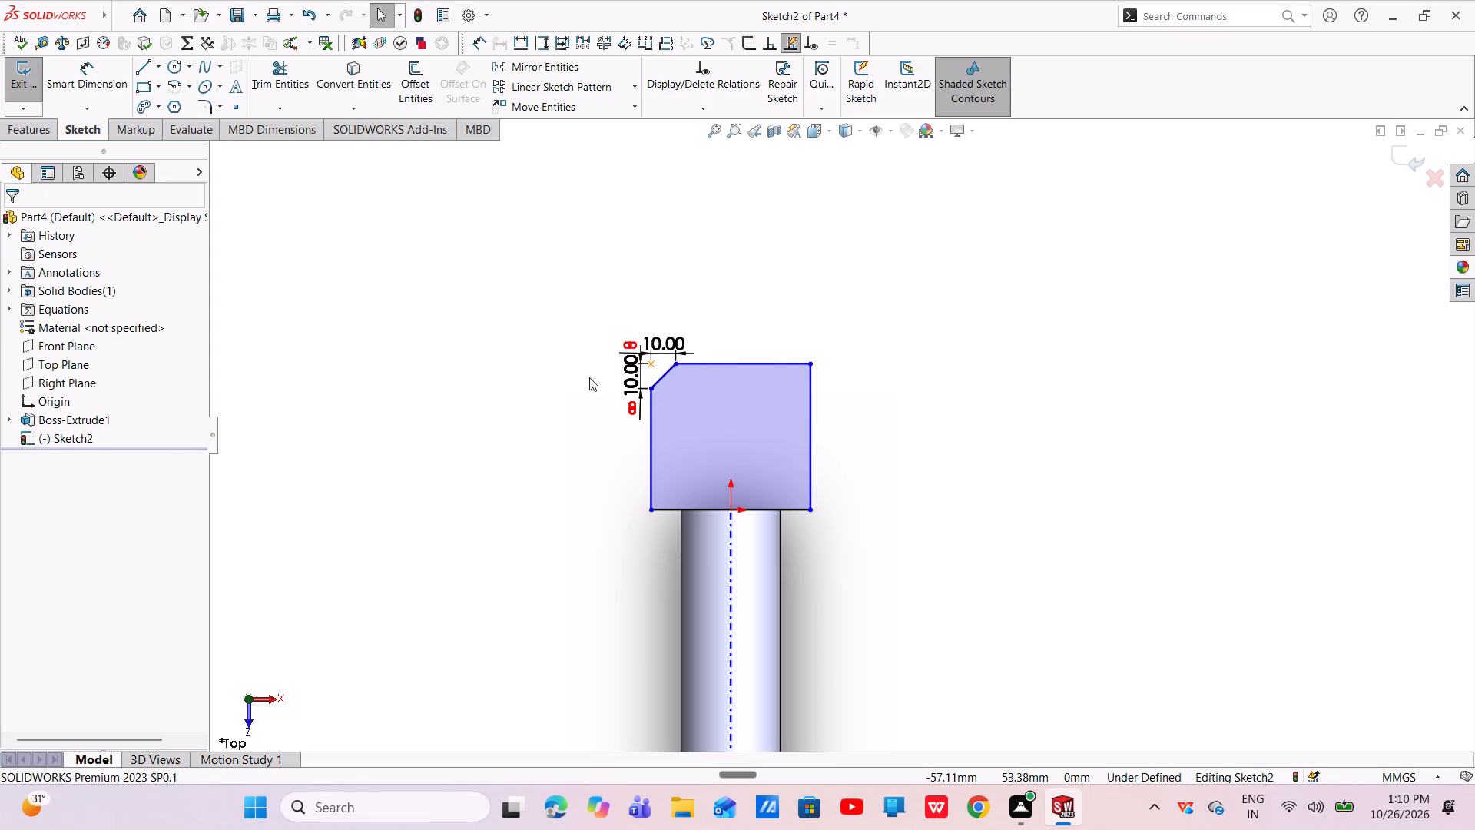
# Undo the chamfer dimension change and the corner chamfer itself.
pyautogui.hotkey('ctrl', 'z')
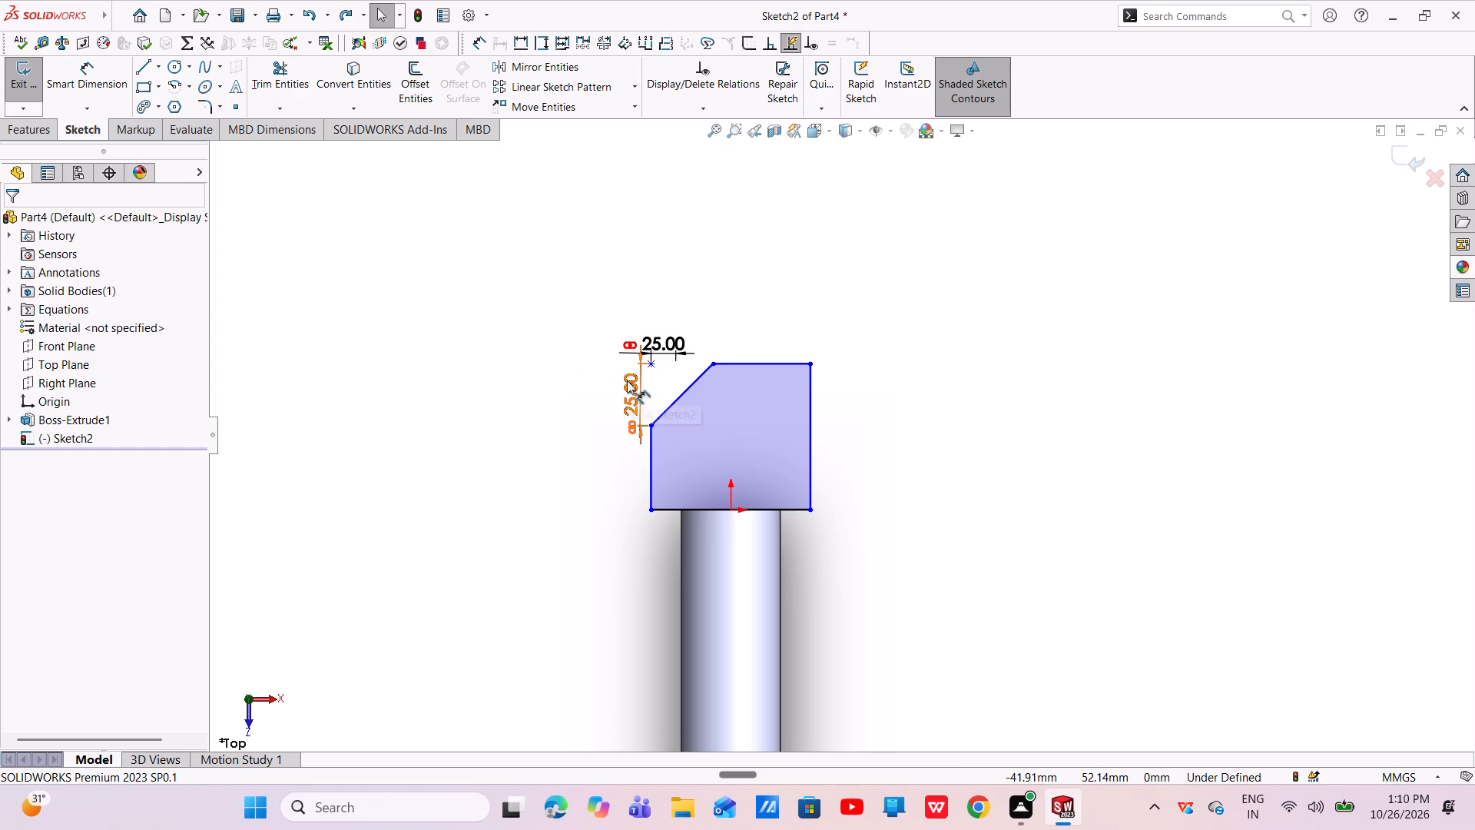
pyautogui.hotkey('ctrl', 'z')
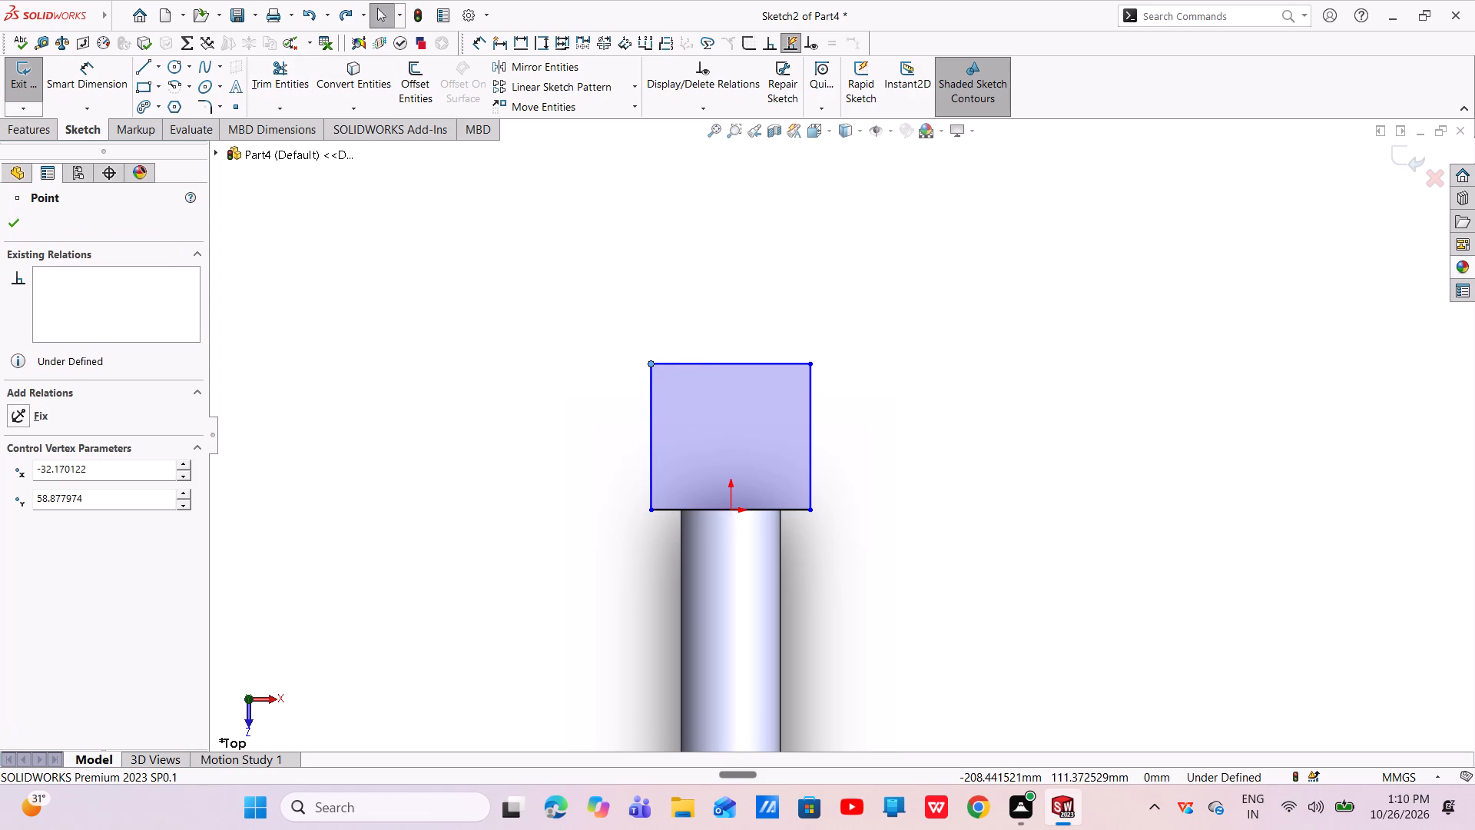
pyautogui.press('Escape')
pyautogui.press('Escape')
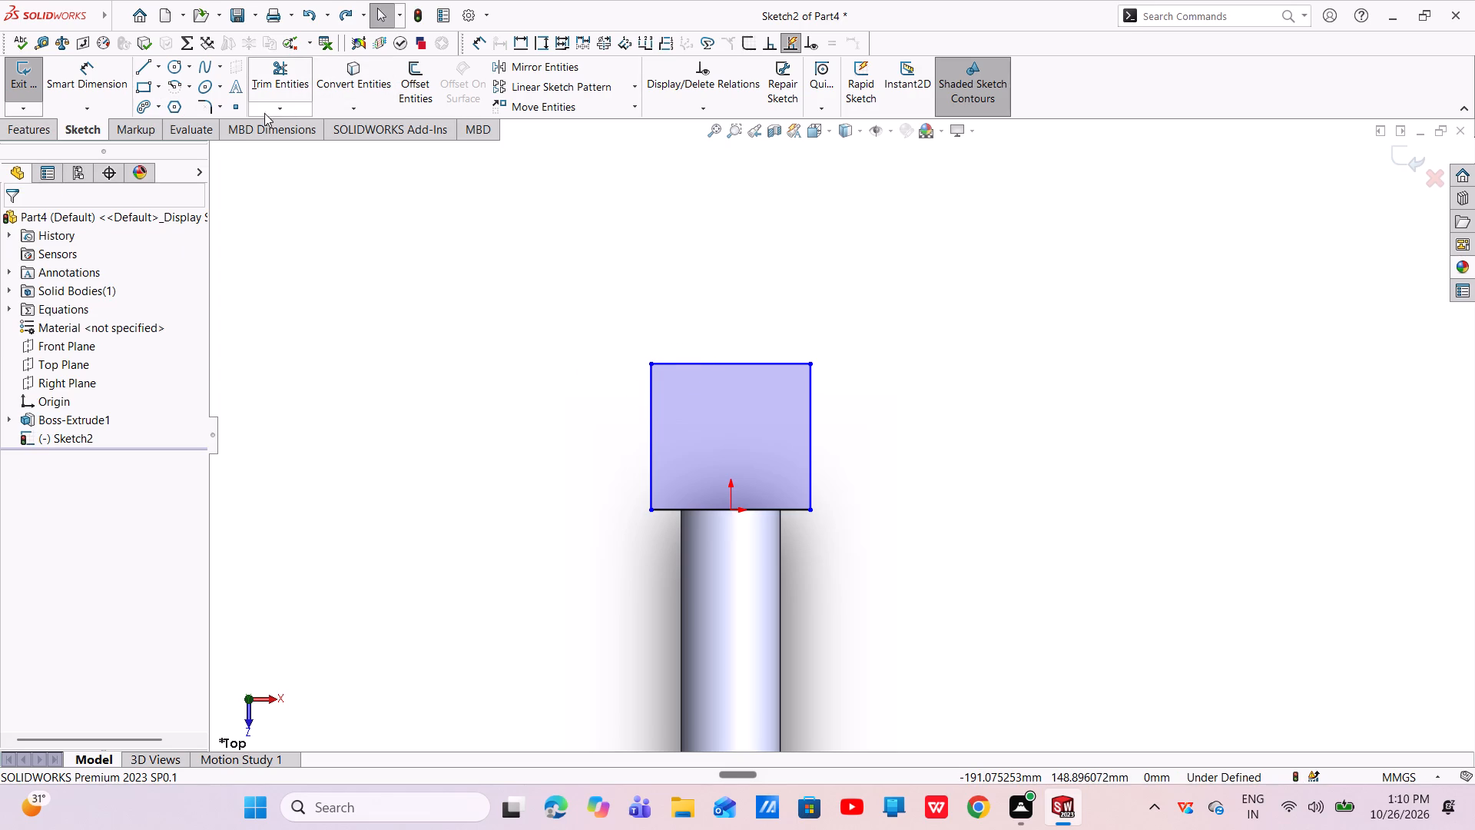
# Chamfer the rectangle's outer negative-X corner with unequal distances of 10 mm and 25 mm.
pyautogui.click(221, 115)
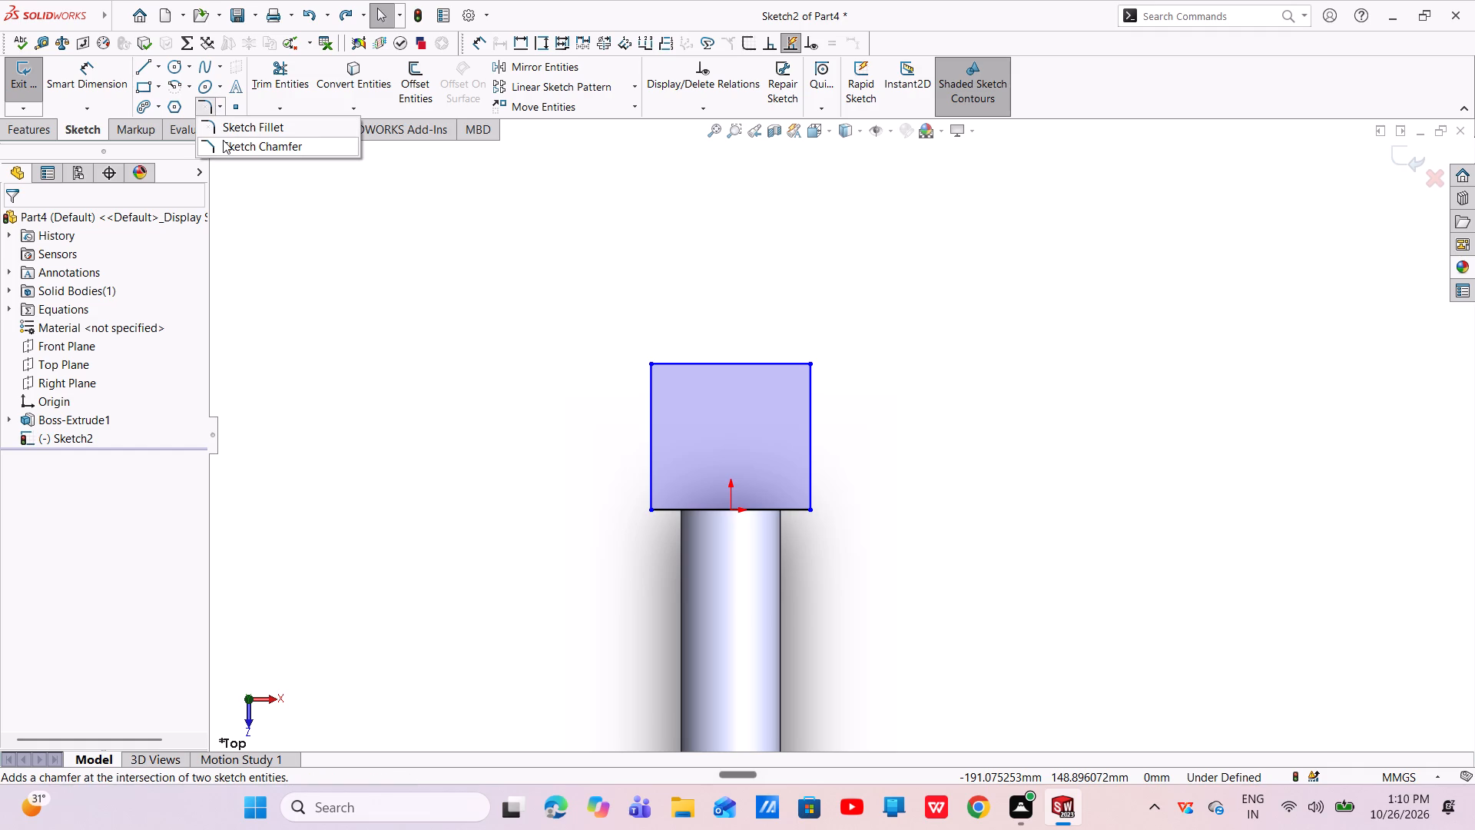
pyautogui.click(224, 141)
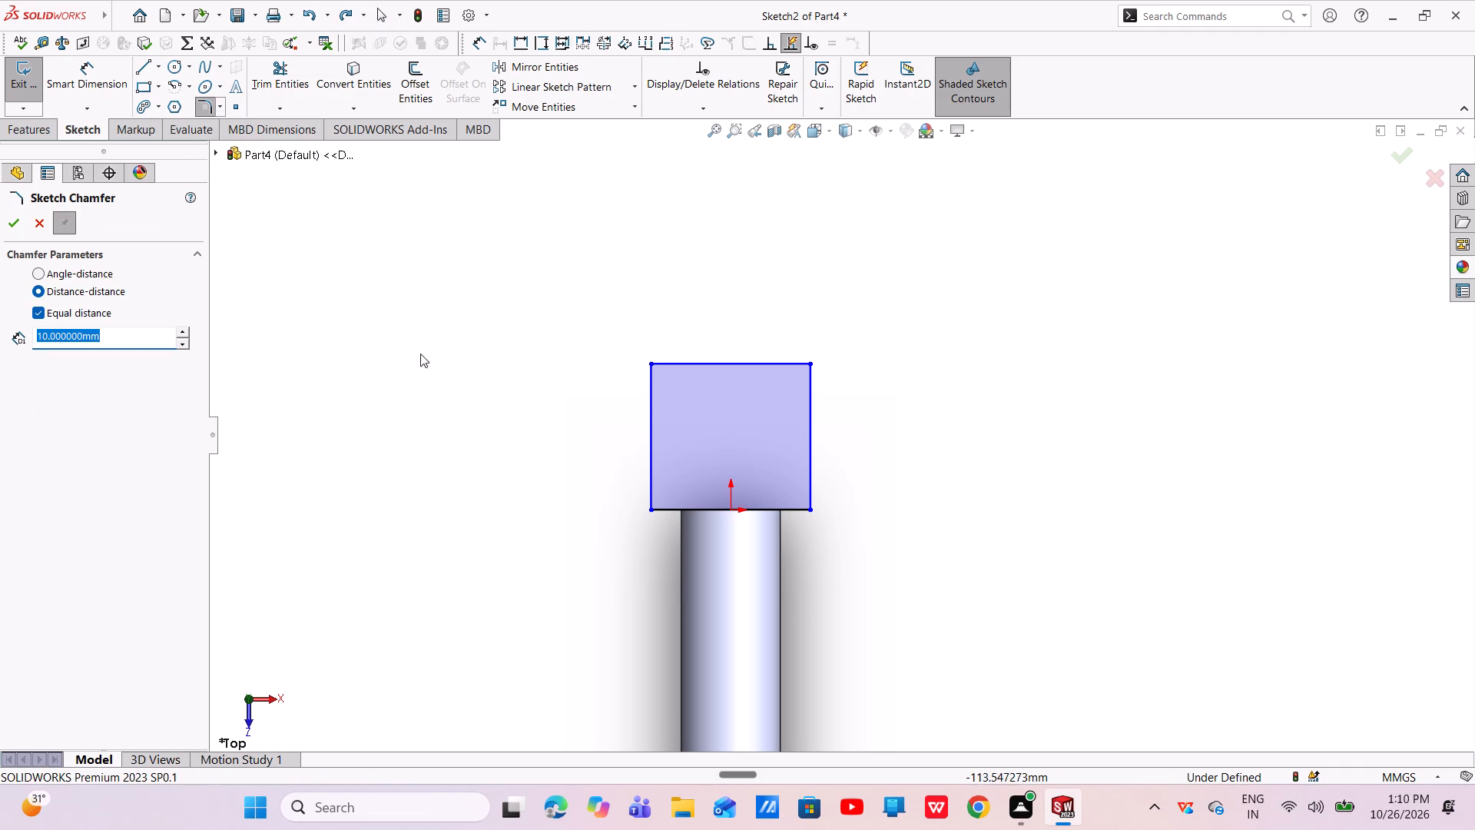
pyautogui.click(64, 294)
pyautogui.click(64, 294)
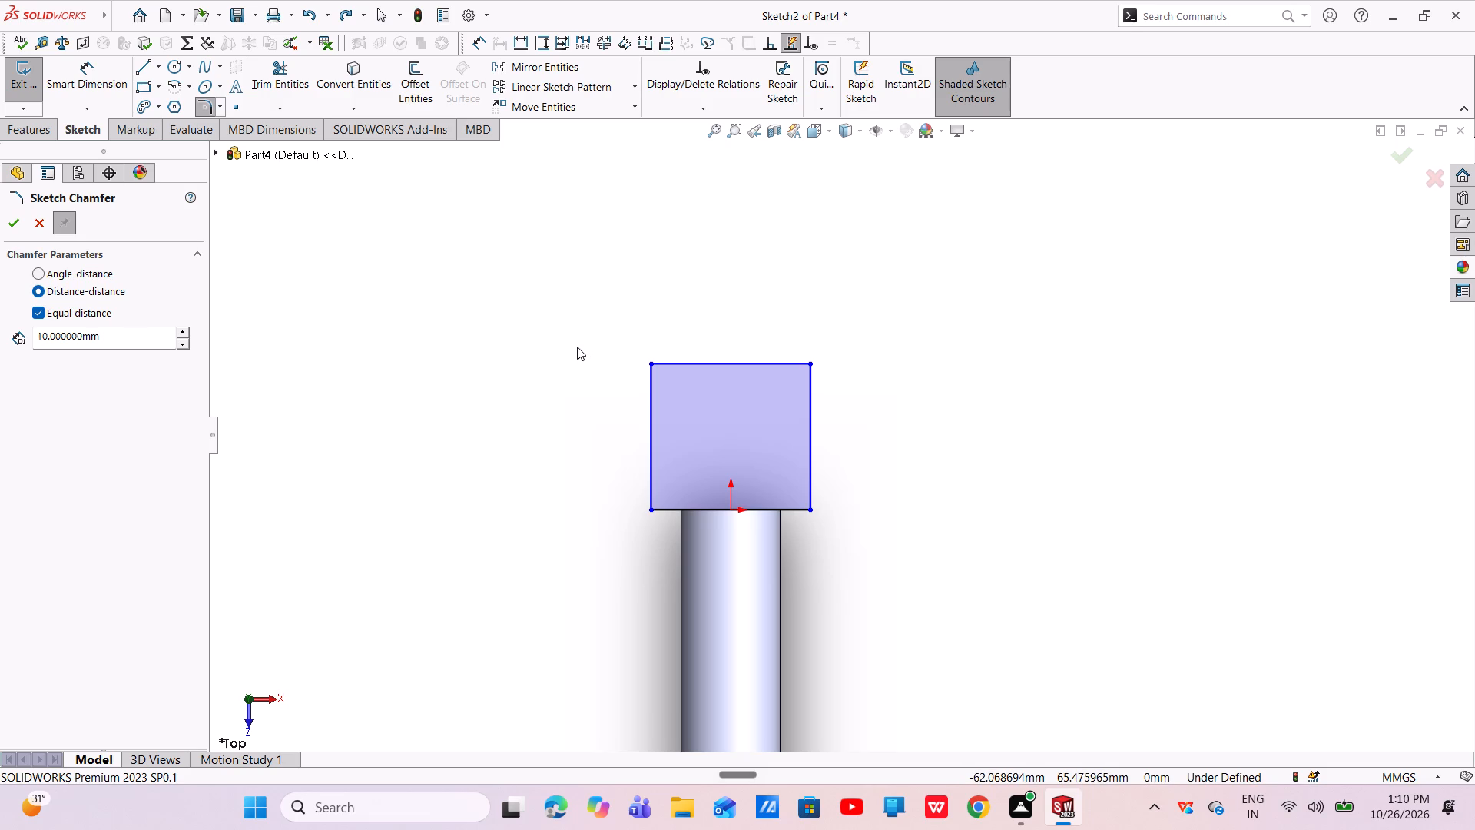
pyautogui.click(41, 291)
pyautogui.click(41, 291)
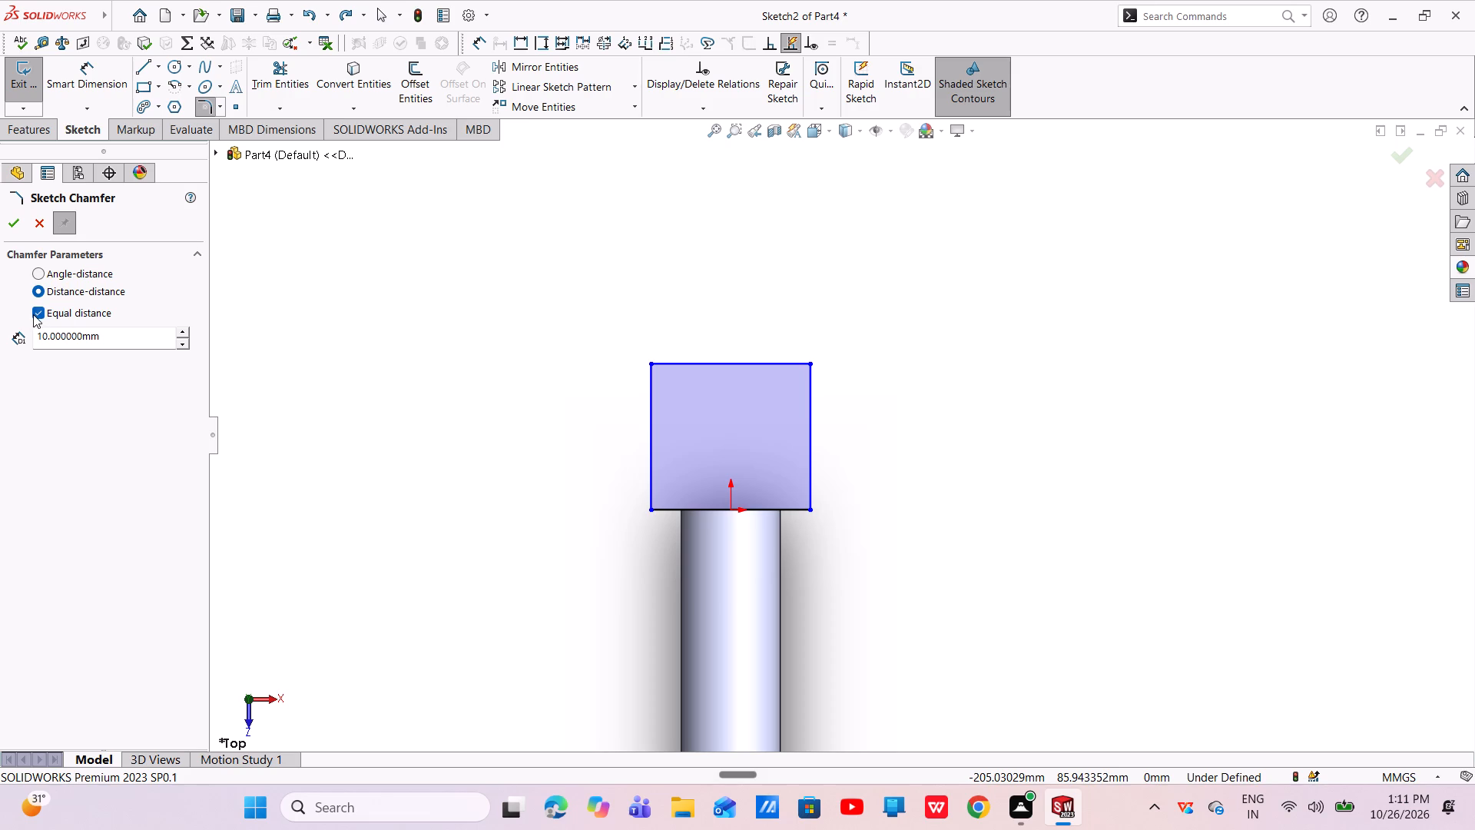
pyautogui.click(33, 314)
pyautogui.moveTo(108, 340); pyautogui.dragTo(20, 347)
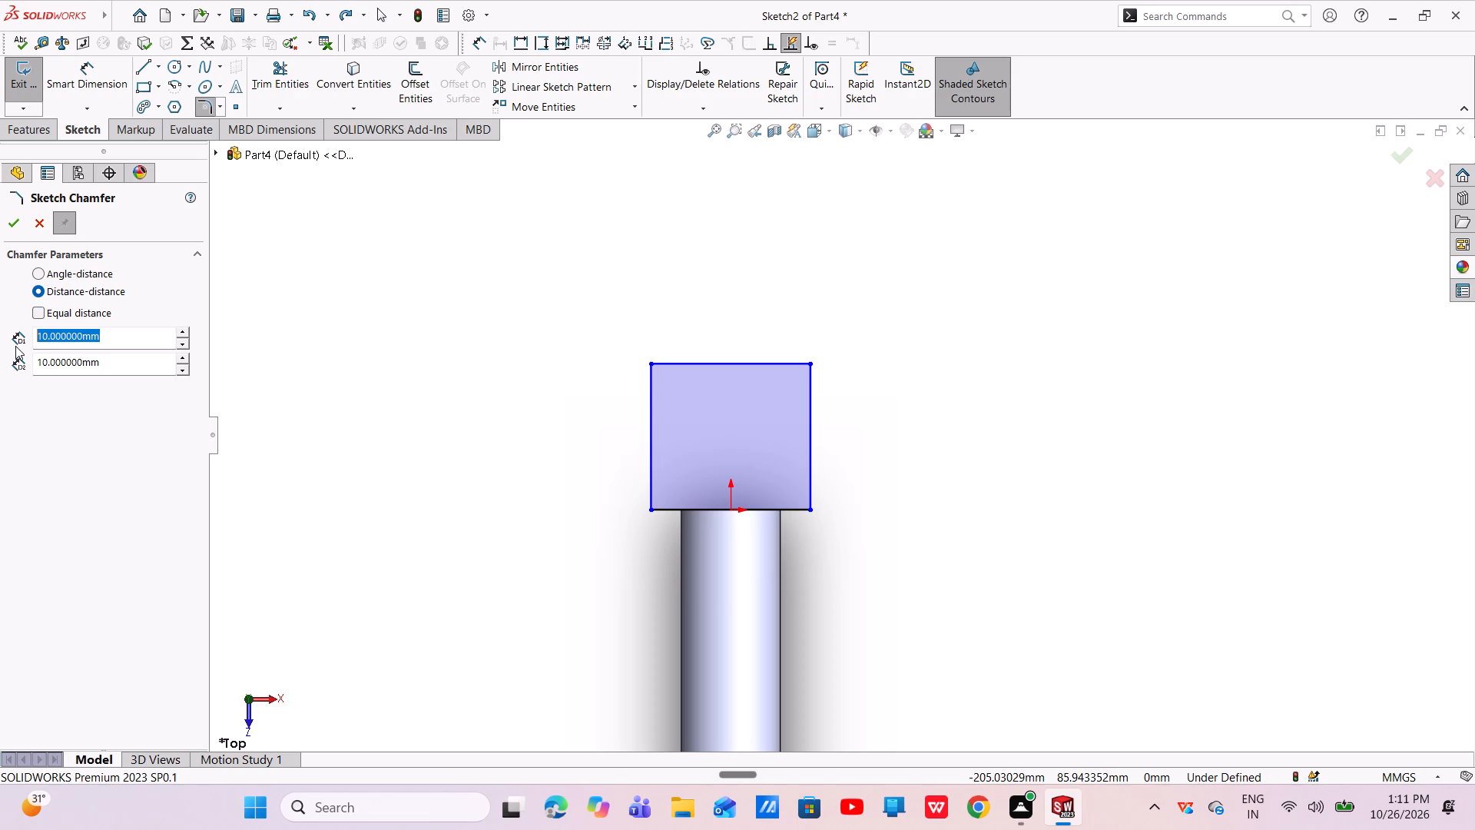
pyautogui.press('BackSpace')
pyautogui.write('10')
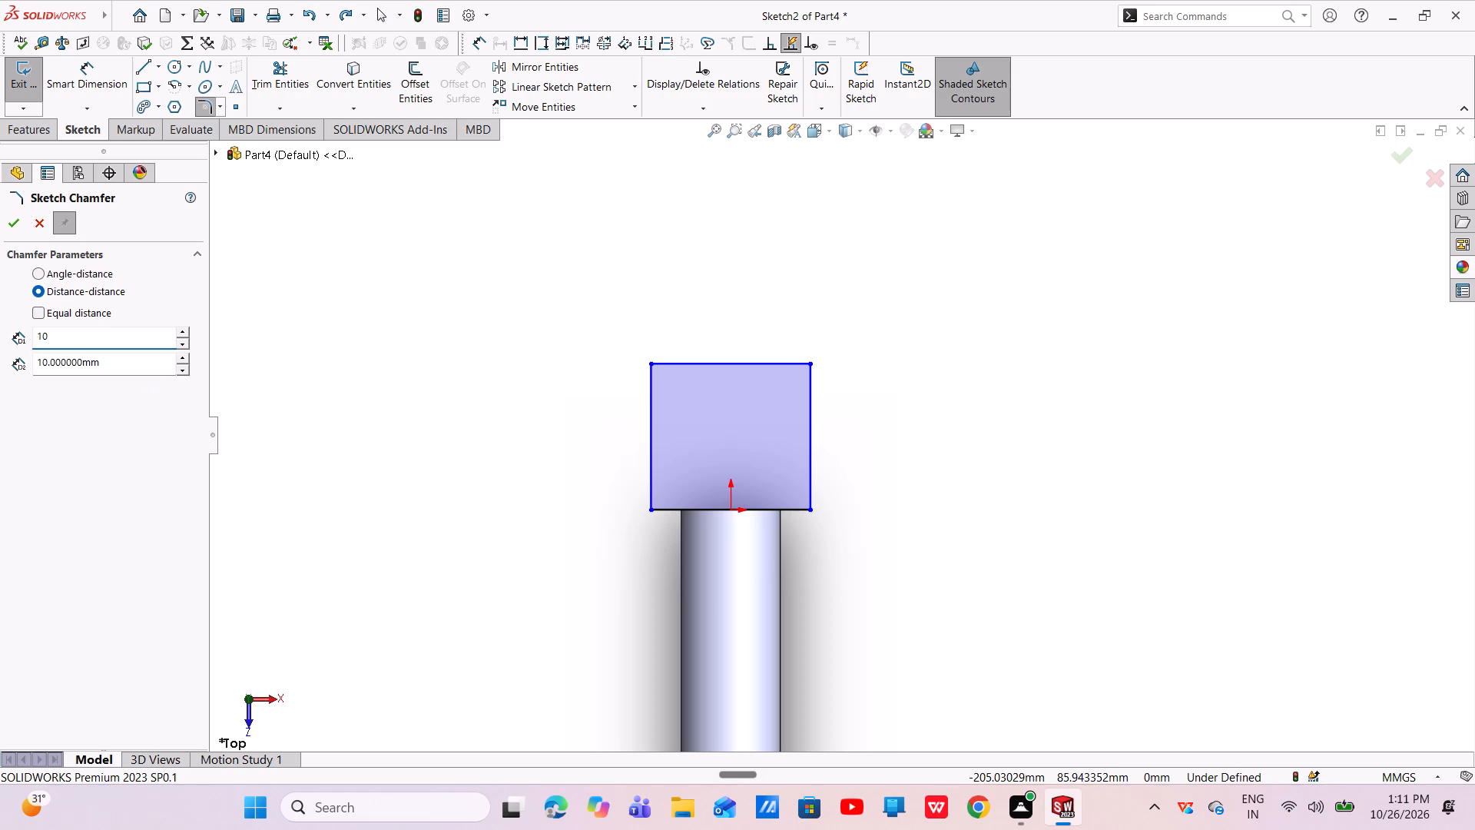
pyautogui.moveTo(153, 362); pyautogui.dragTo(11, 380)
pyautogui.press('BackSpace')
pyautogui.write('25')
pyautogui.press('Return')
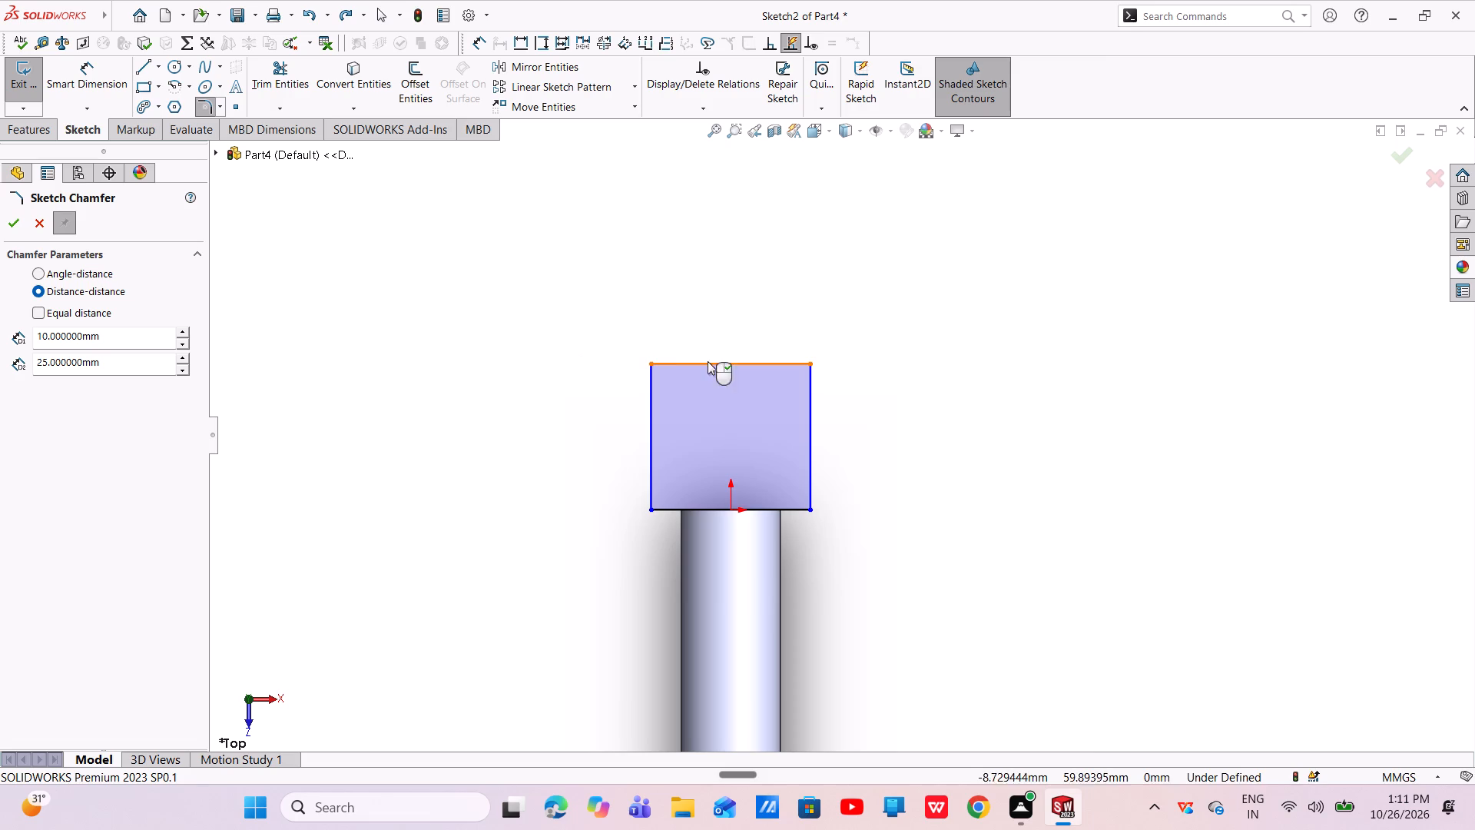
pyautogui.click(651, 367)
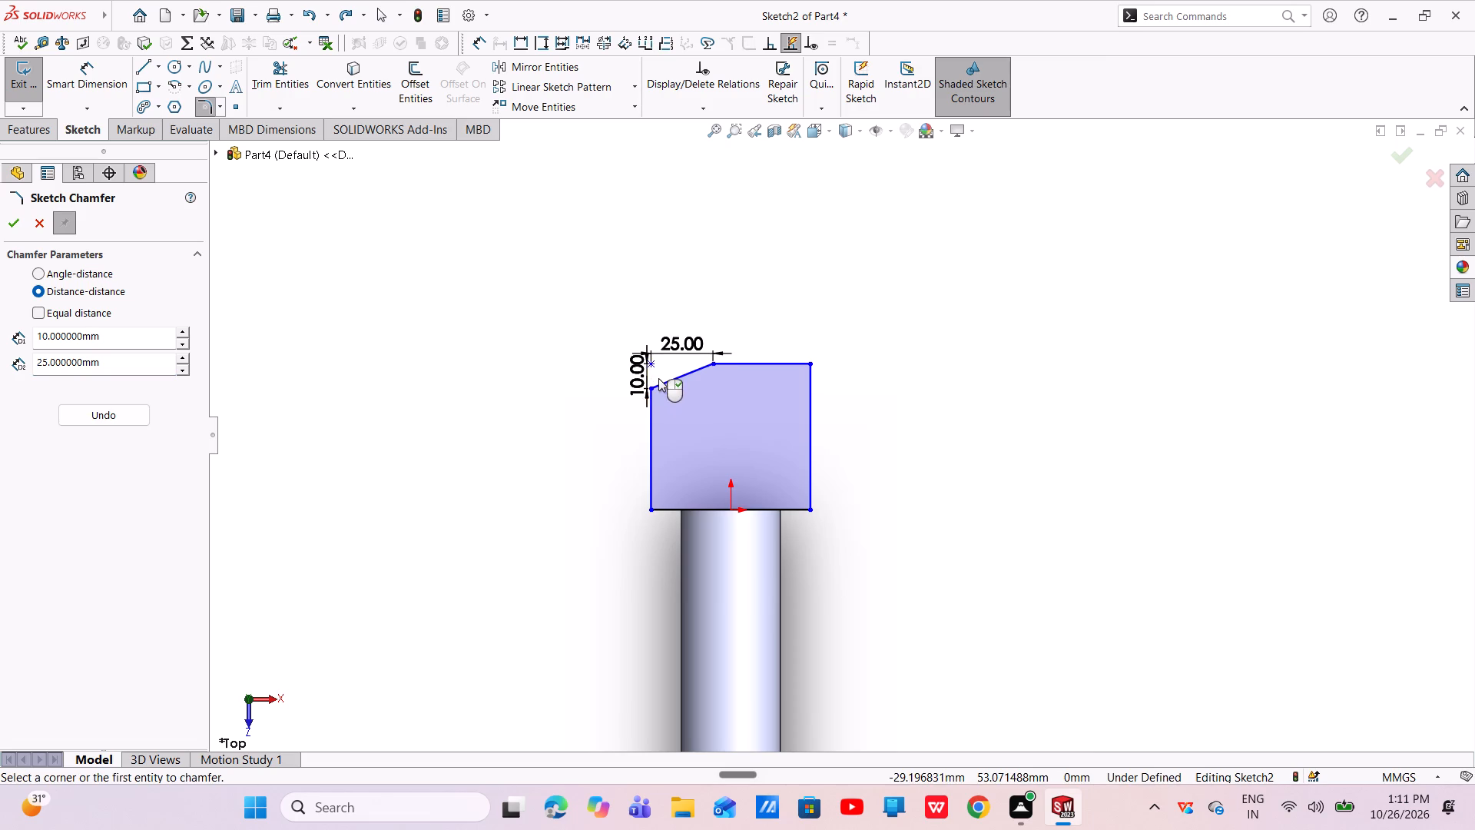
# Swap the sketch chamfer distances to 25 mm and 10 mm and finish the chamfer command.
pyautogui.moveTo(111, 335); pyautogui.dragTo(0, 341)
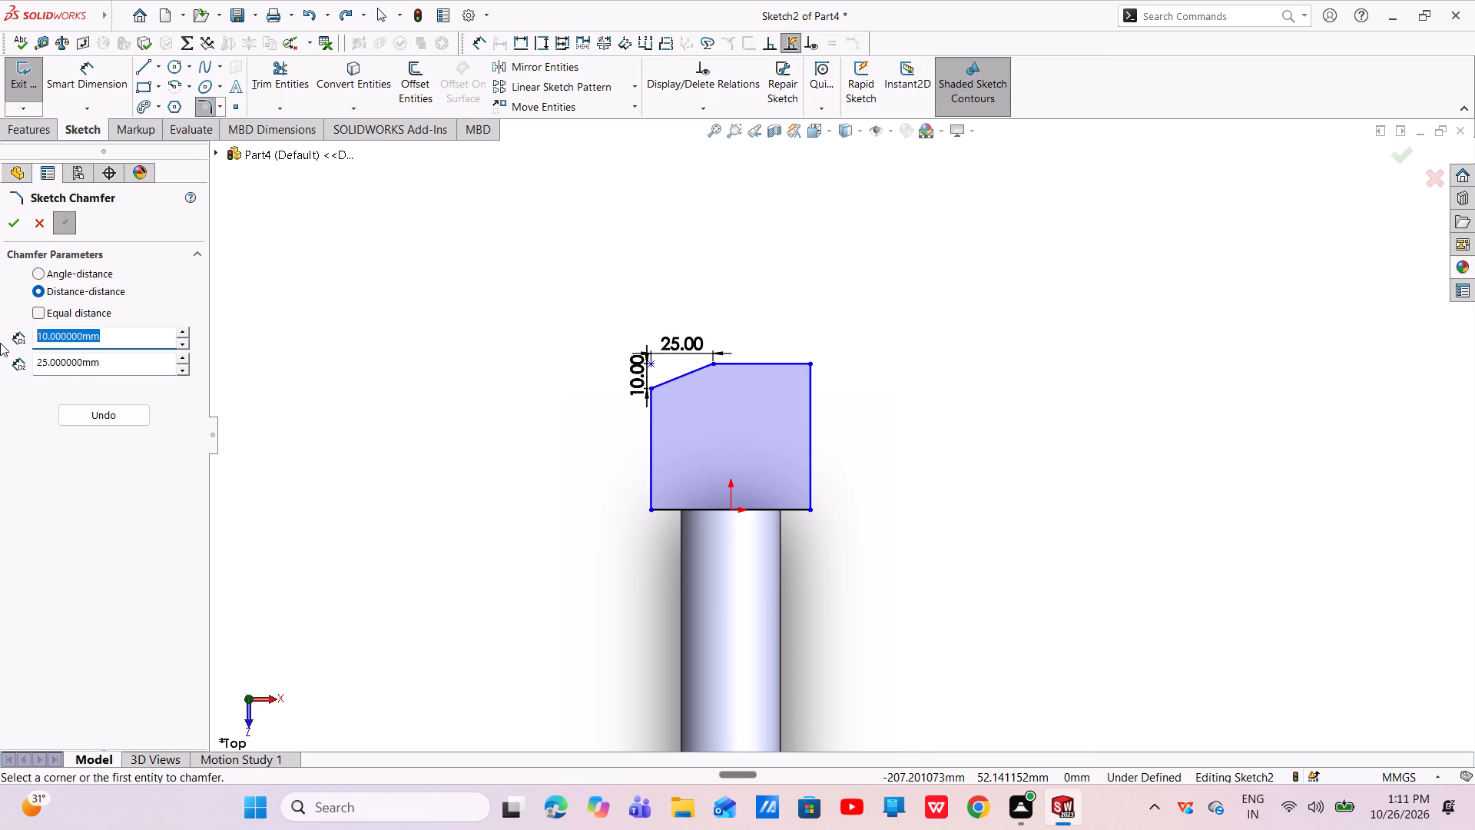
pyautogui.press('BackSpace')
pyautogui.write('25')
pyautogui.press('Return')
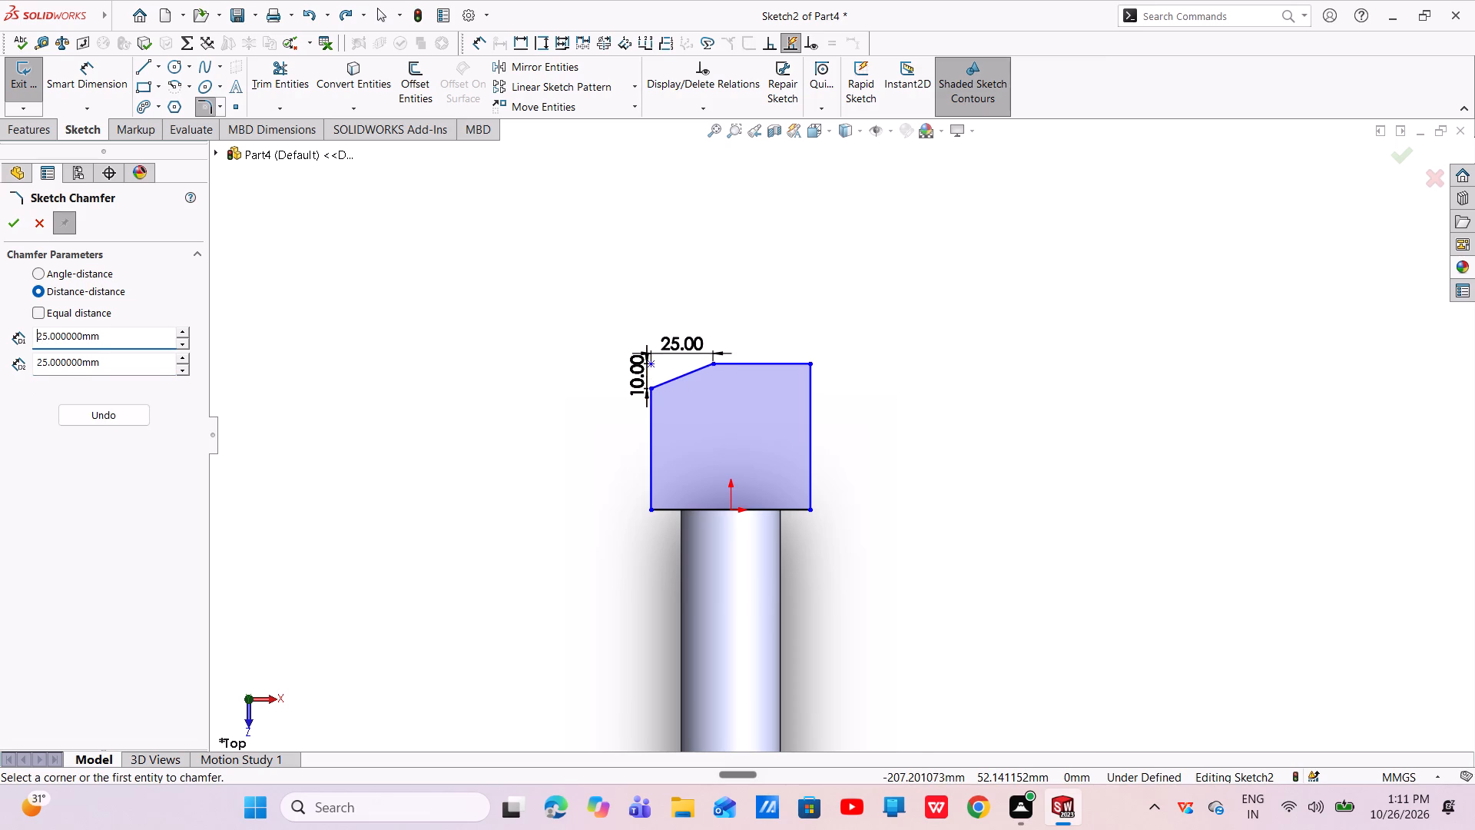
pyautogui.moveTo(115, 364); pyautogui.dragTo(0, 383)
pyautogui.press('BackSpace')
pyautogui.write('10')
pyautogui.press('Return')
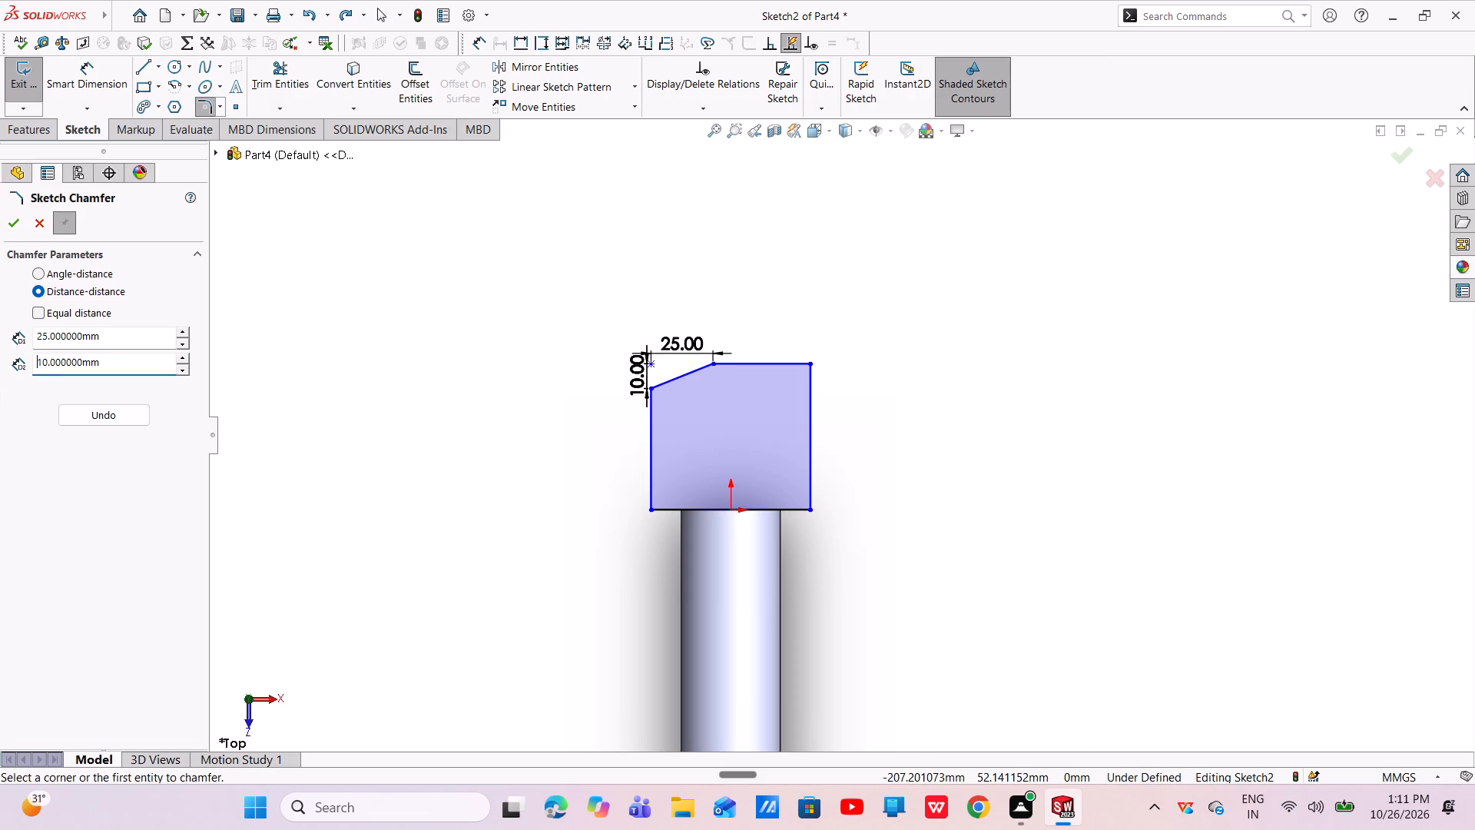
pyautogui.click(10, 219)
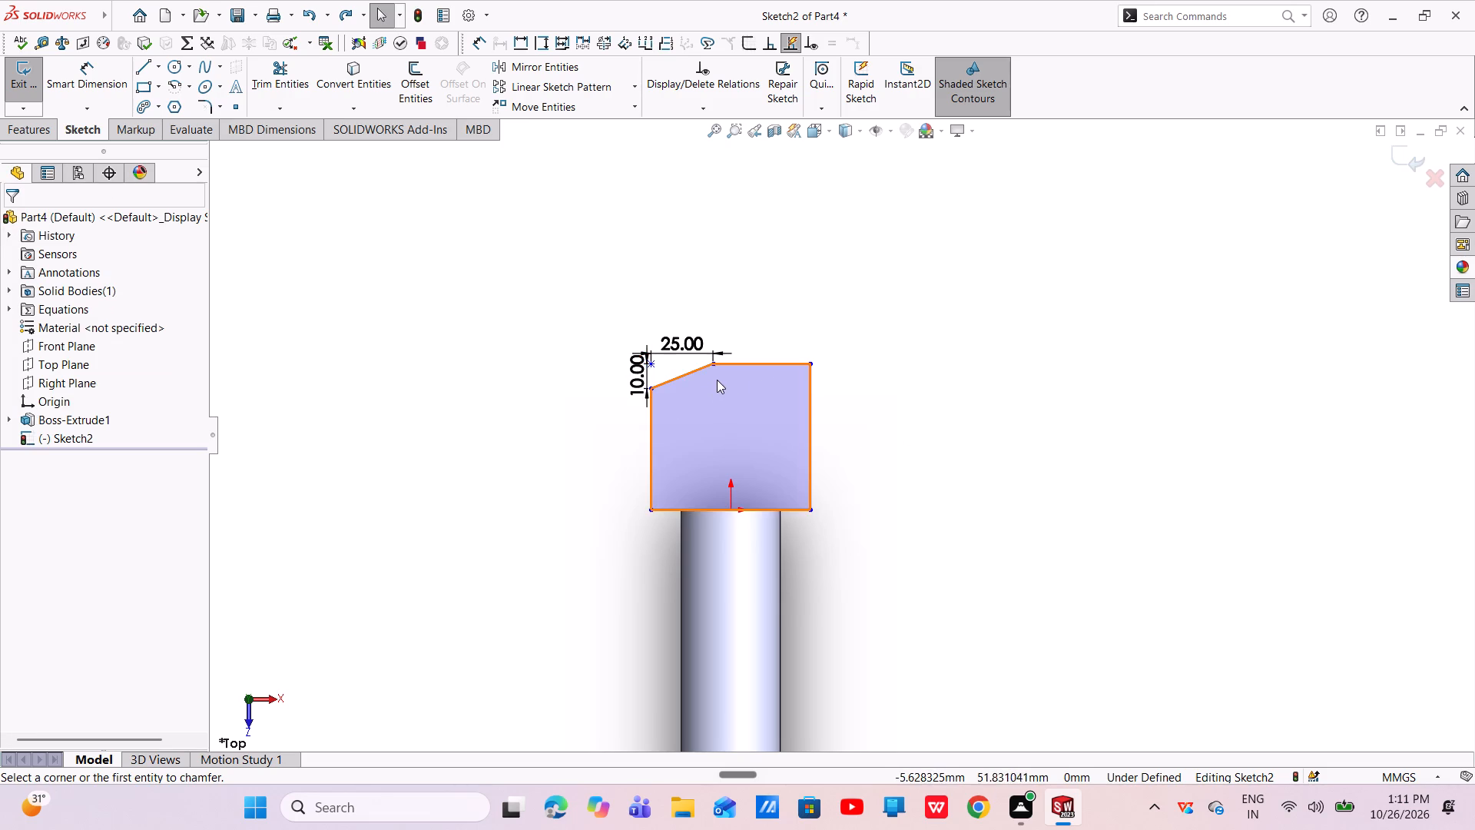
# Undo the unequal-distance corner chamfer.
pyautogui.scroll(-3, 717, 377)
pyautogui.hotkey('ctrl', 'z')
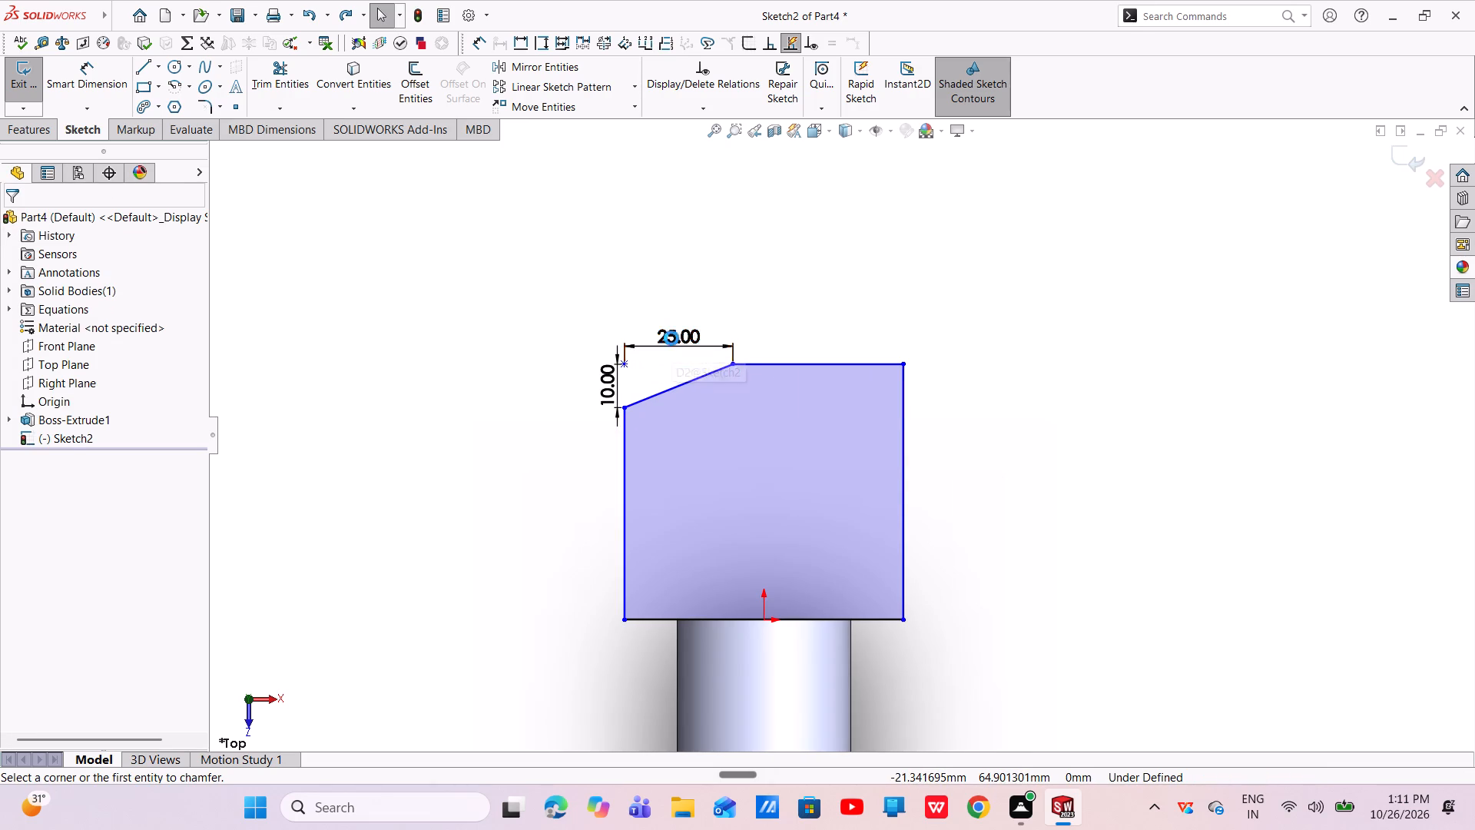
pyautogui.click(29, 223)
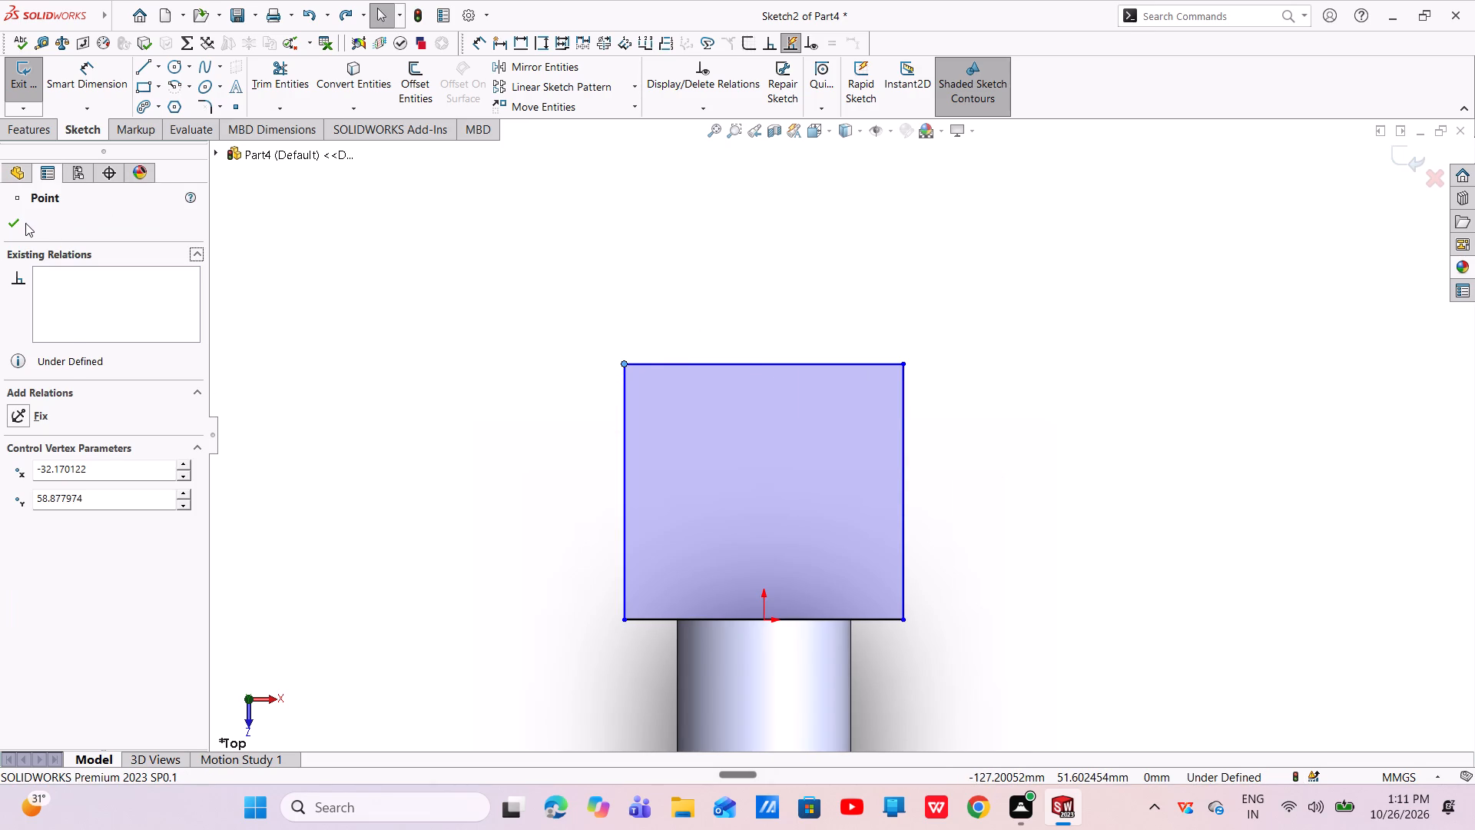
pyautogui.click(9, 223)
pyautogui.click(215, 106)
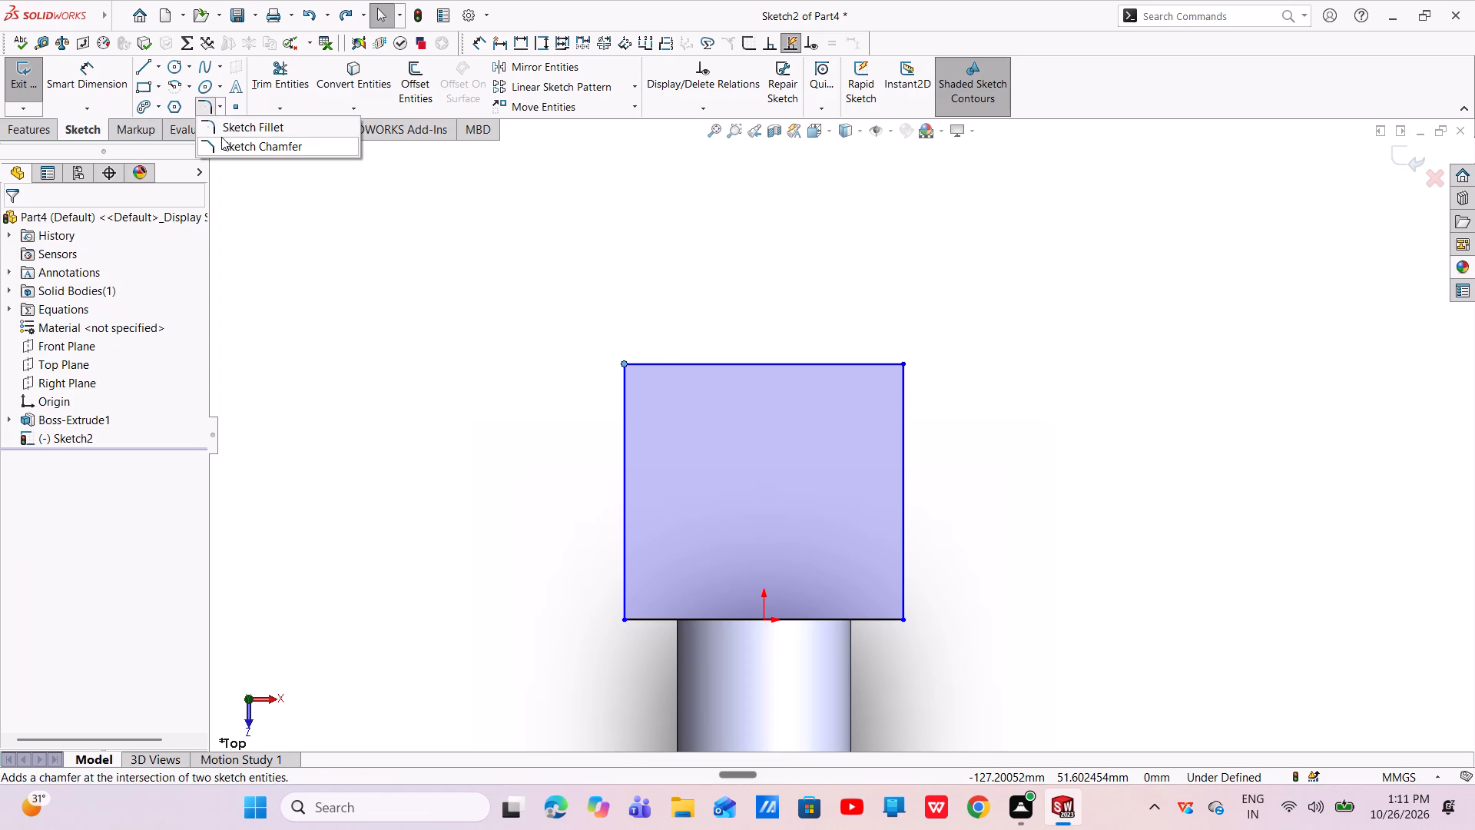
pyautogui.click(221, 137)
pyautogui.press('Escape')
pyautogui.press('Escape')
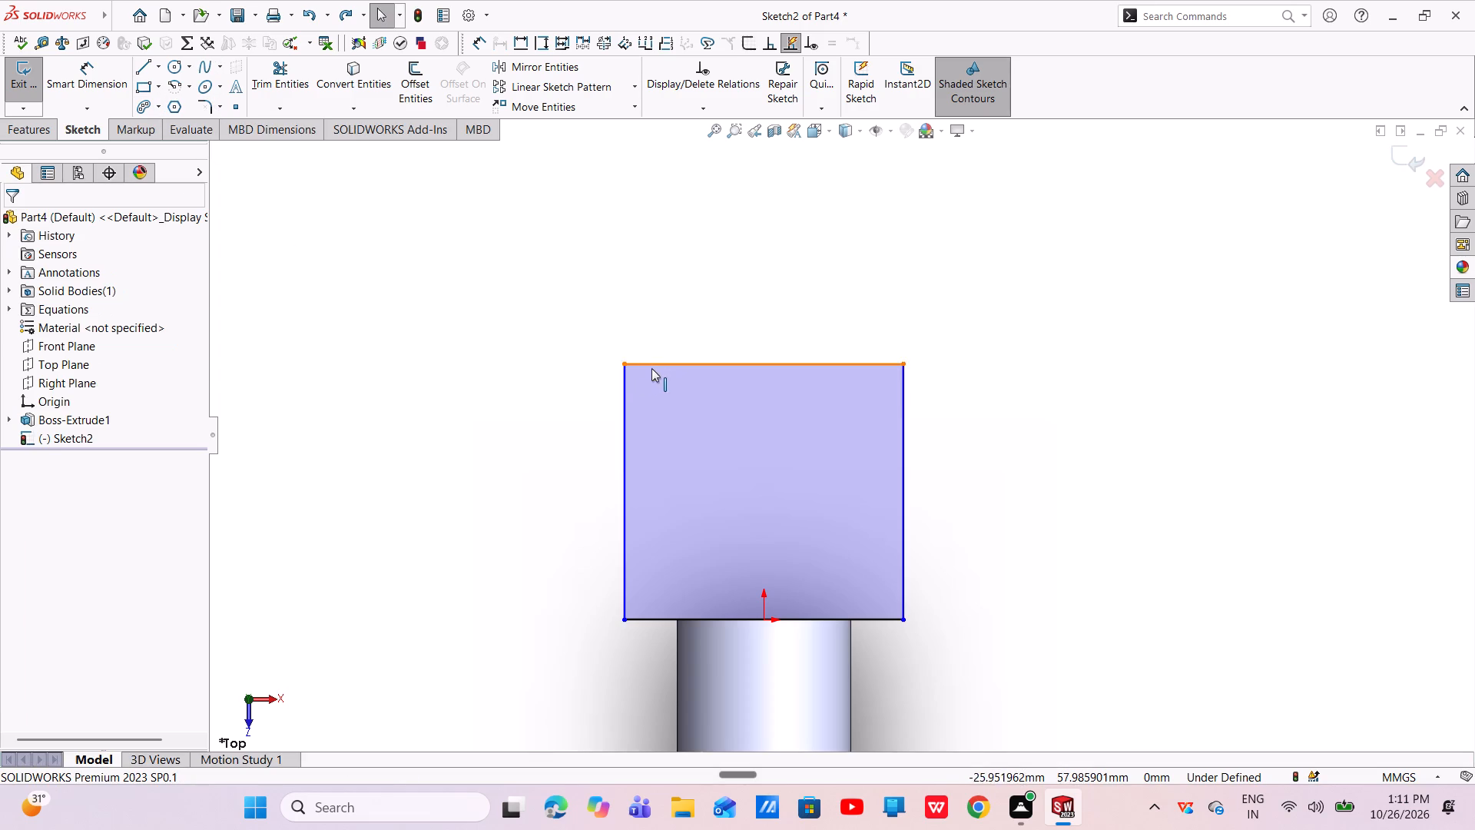
# Chamfer the rectangle's outer negative-X corner with unequal distances, 25 mm along the side edge and 10 mm along the outer edge.
pyautogui.click(207, 100)
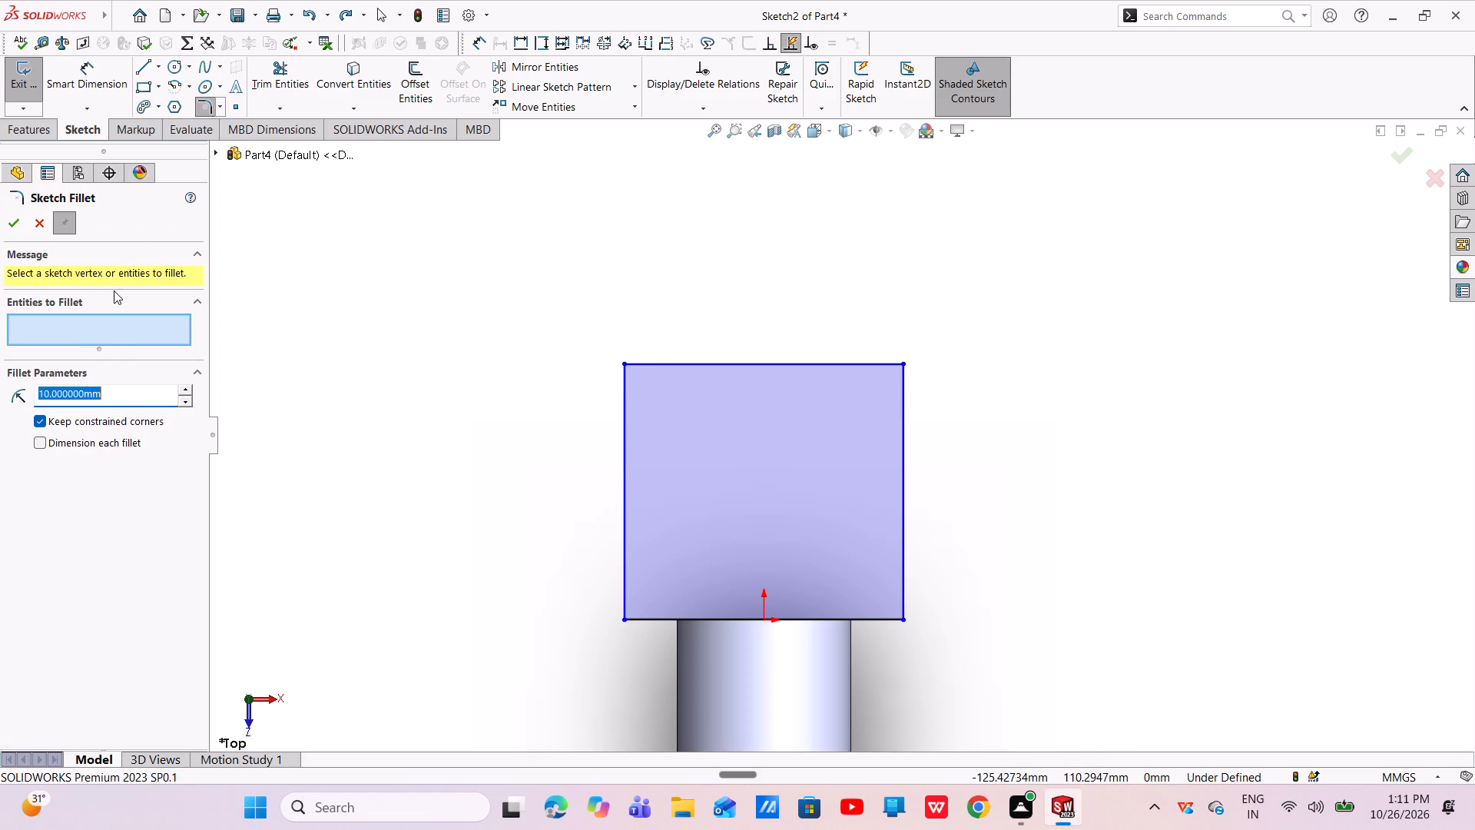
pyautogui.click(220, 106)
pyautogui.click(223, 152)
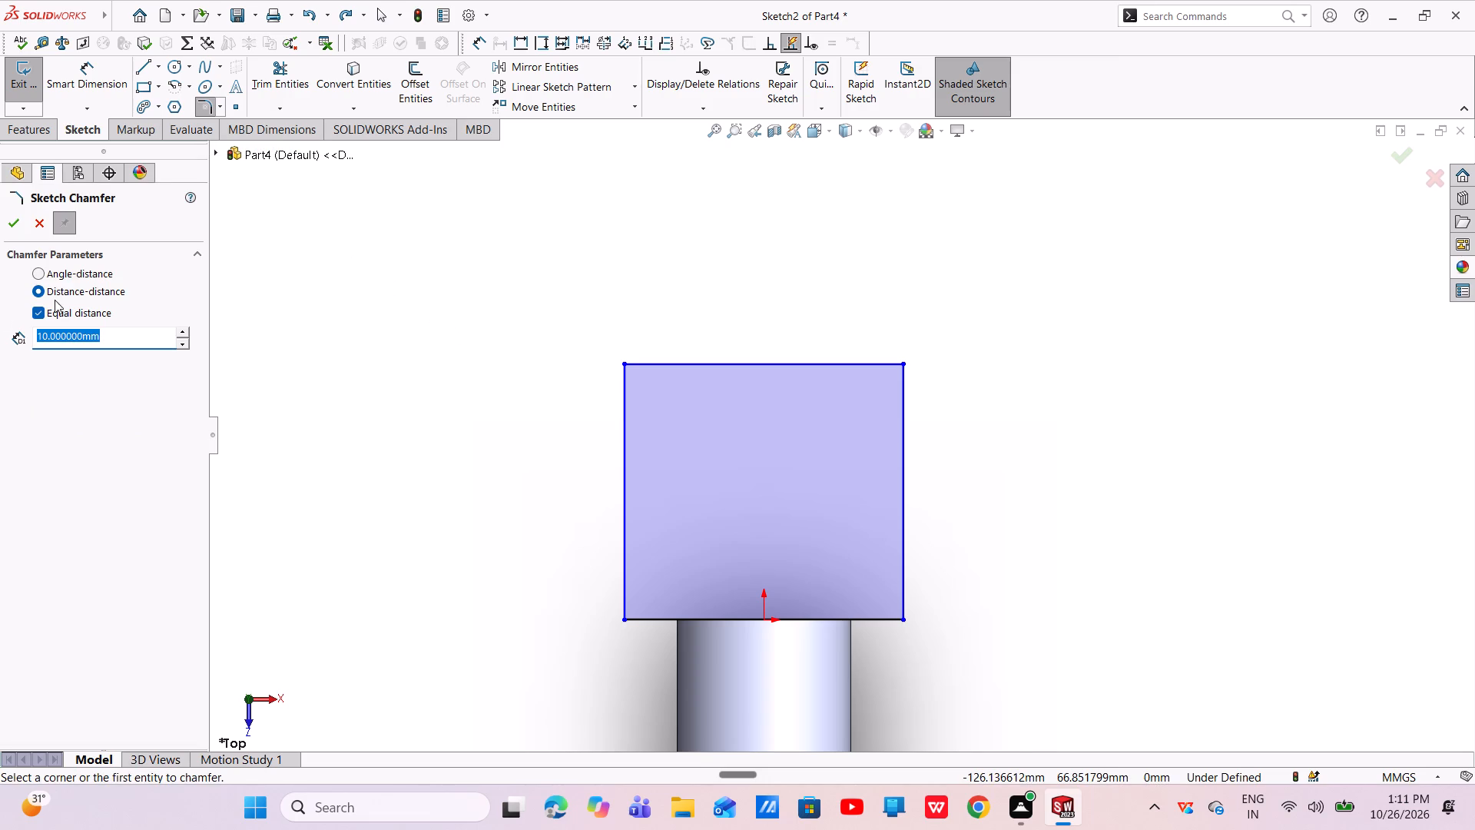
pyautogui.click(47, 293)
pyautogui.click(40, 315)
pyautogui.moveTo(111, 332); pyautogui.dragTo(89, 343)
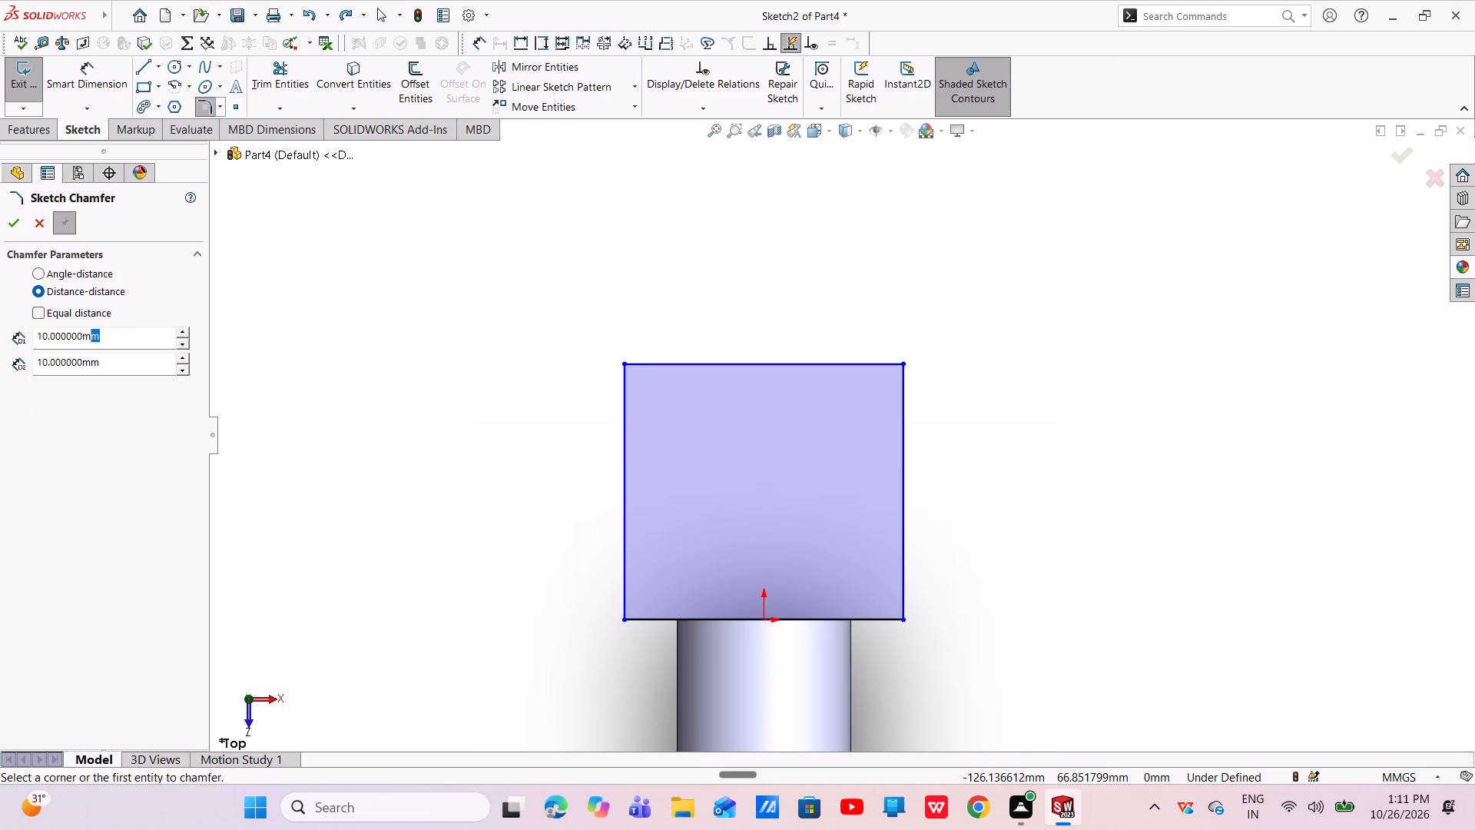
pyautogui.moveTo(89, 343); pyautogui.dragTo(59, 354)
pyautogui.press('BackSpace')
pyautogui.press('BackSpace')
pyautogui.press('BackSpace')
pyautogui.press('BackSpace')
pyautogui.press('BackSpace')
pyautogui.press('BackSpace')
pyautogui.press('BackSpace')
pyautogui.press('BackSpace')
pyautogui.press('BackSpace')
pyautogui.press('BackSpace')
pyautogui.press('BackSpace')
pyautogui.press('BackSpace')
pyautogui.press('BackSpace')
pyautogui.press('BackSpace')
pyautogui.press('BackSpace')
pyautogui.press('BackSpace')
pyautogui.press('BackSpace')
pyautogui.write('25')
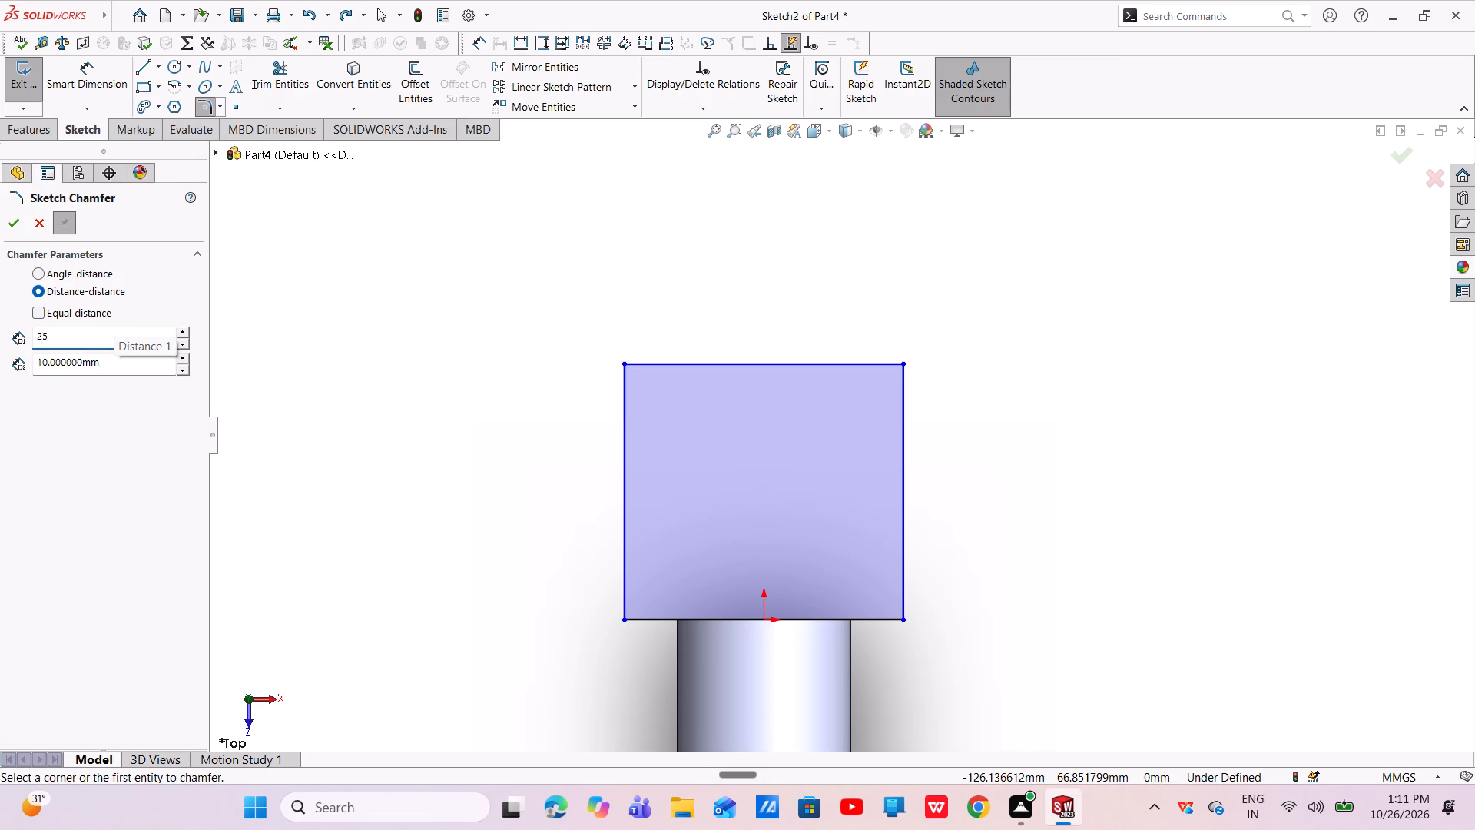
pyautogui.press('Return')
pyautogui.moveTo(111, 362); pyautogui.dragTo(66, 373)
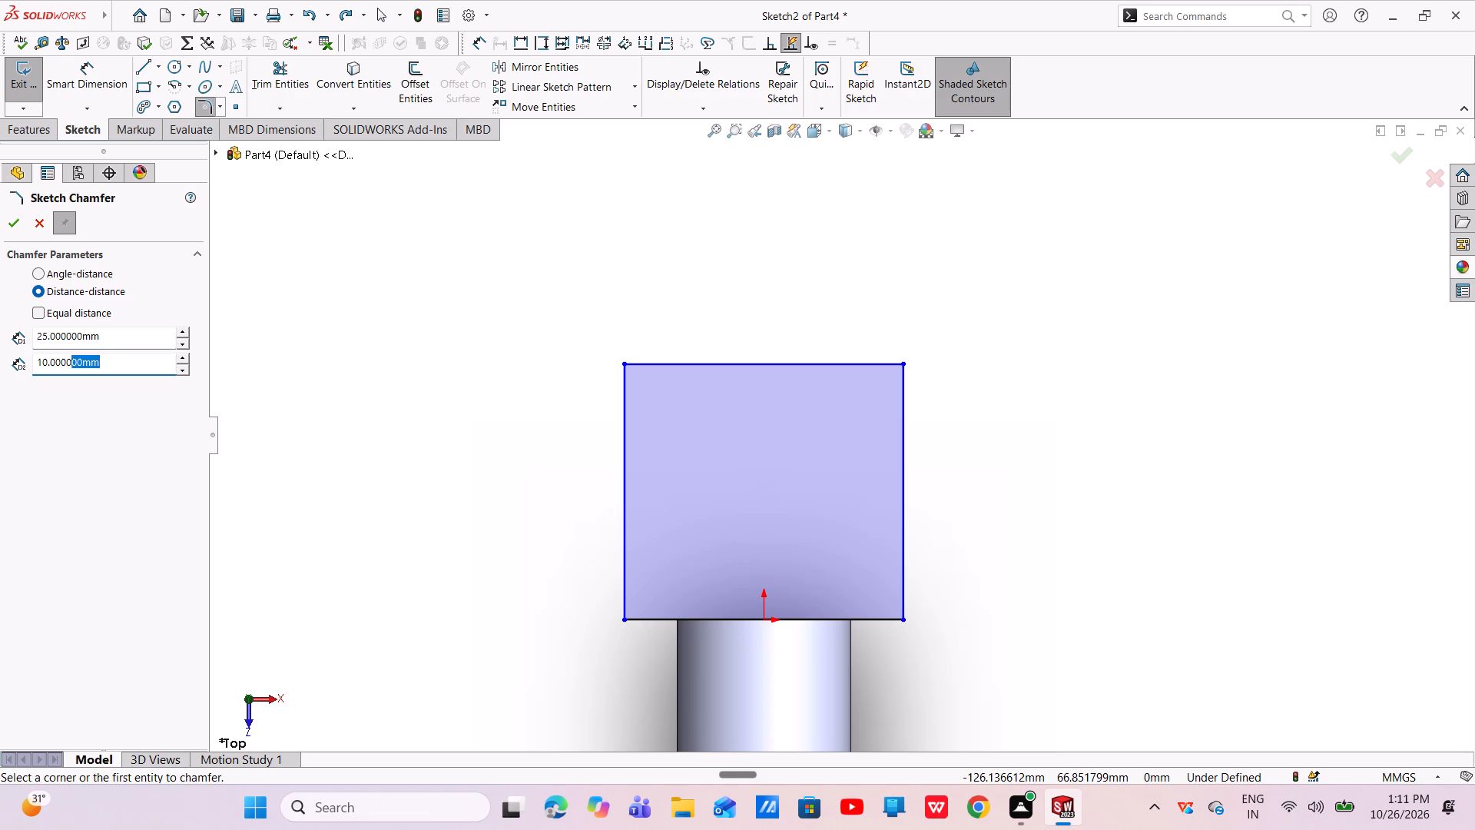
pyautogui.moveTo(66, 373); pyautogui.dragTo(55, 380)
pyautogui.click(622, 367)
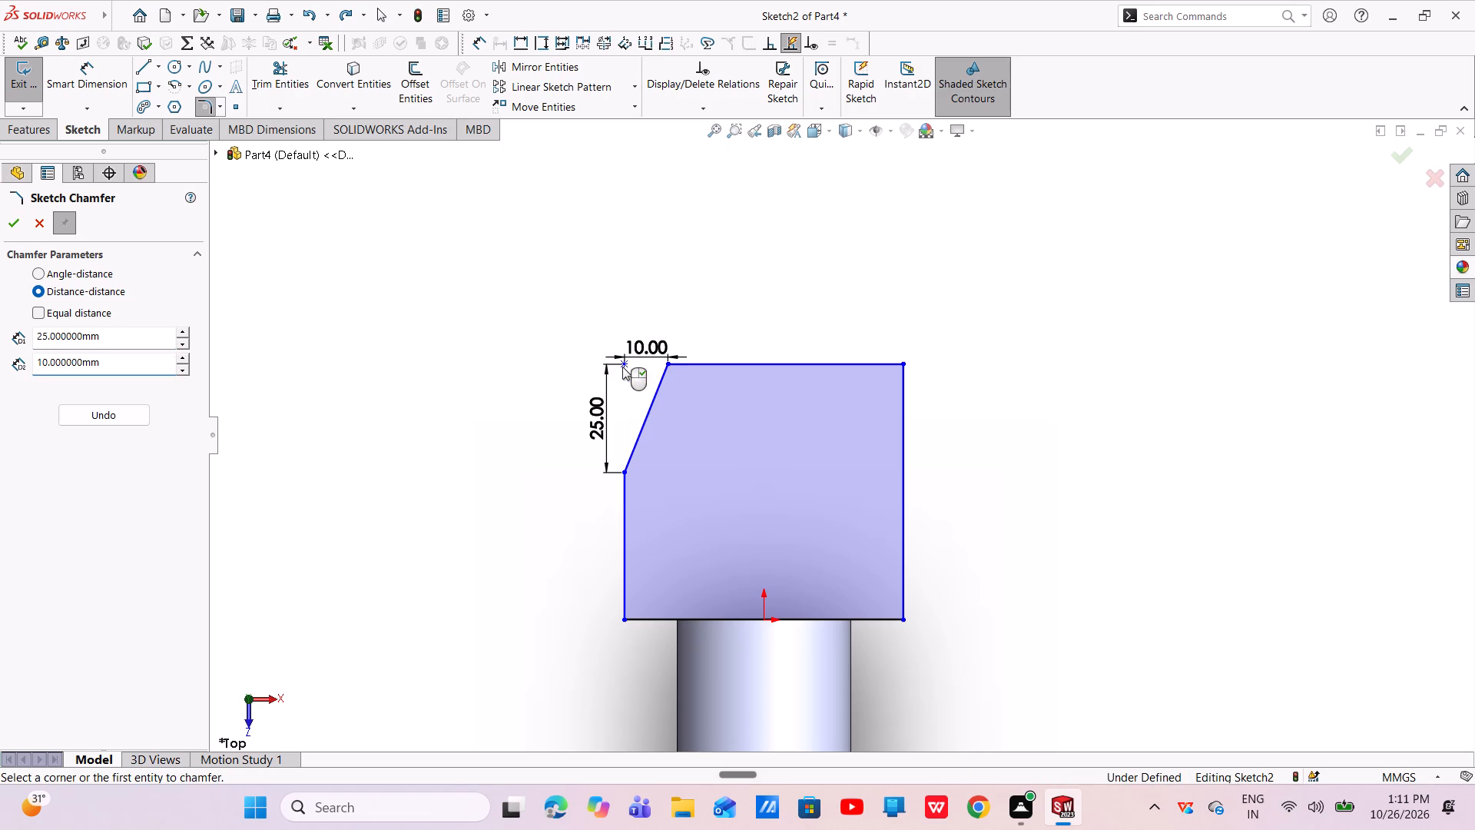
pyautogui.click(16, 223)
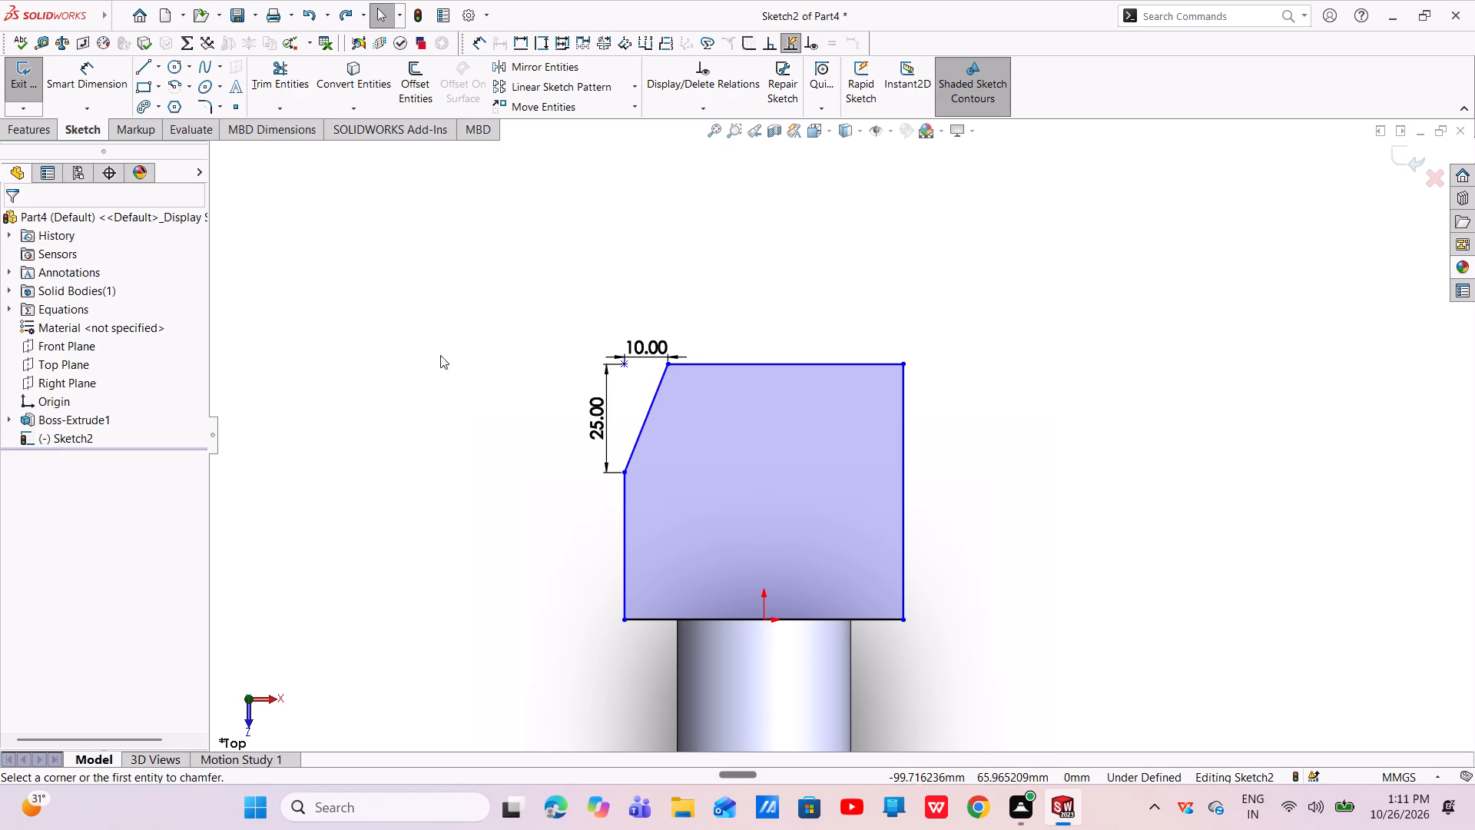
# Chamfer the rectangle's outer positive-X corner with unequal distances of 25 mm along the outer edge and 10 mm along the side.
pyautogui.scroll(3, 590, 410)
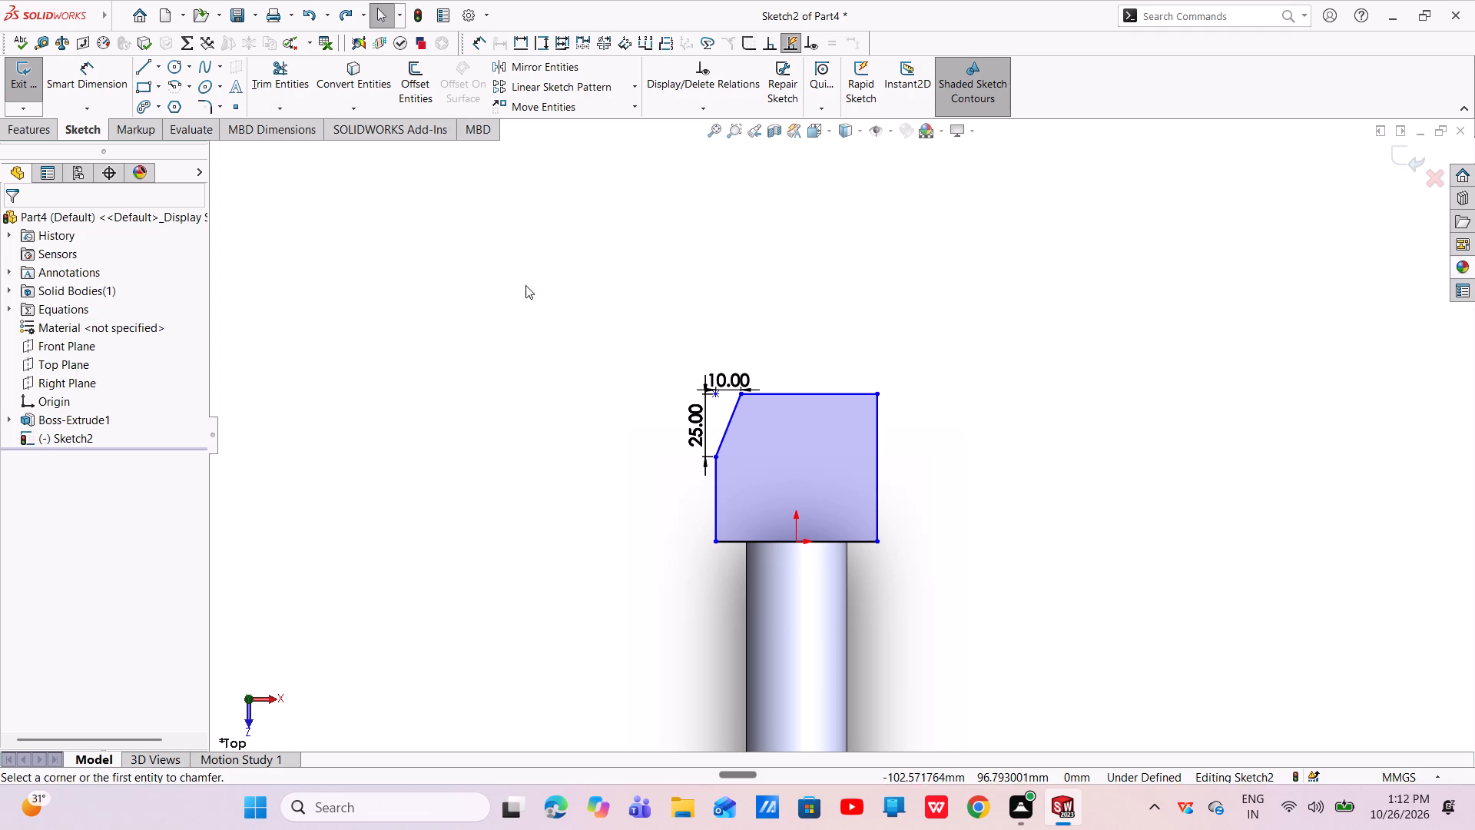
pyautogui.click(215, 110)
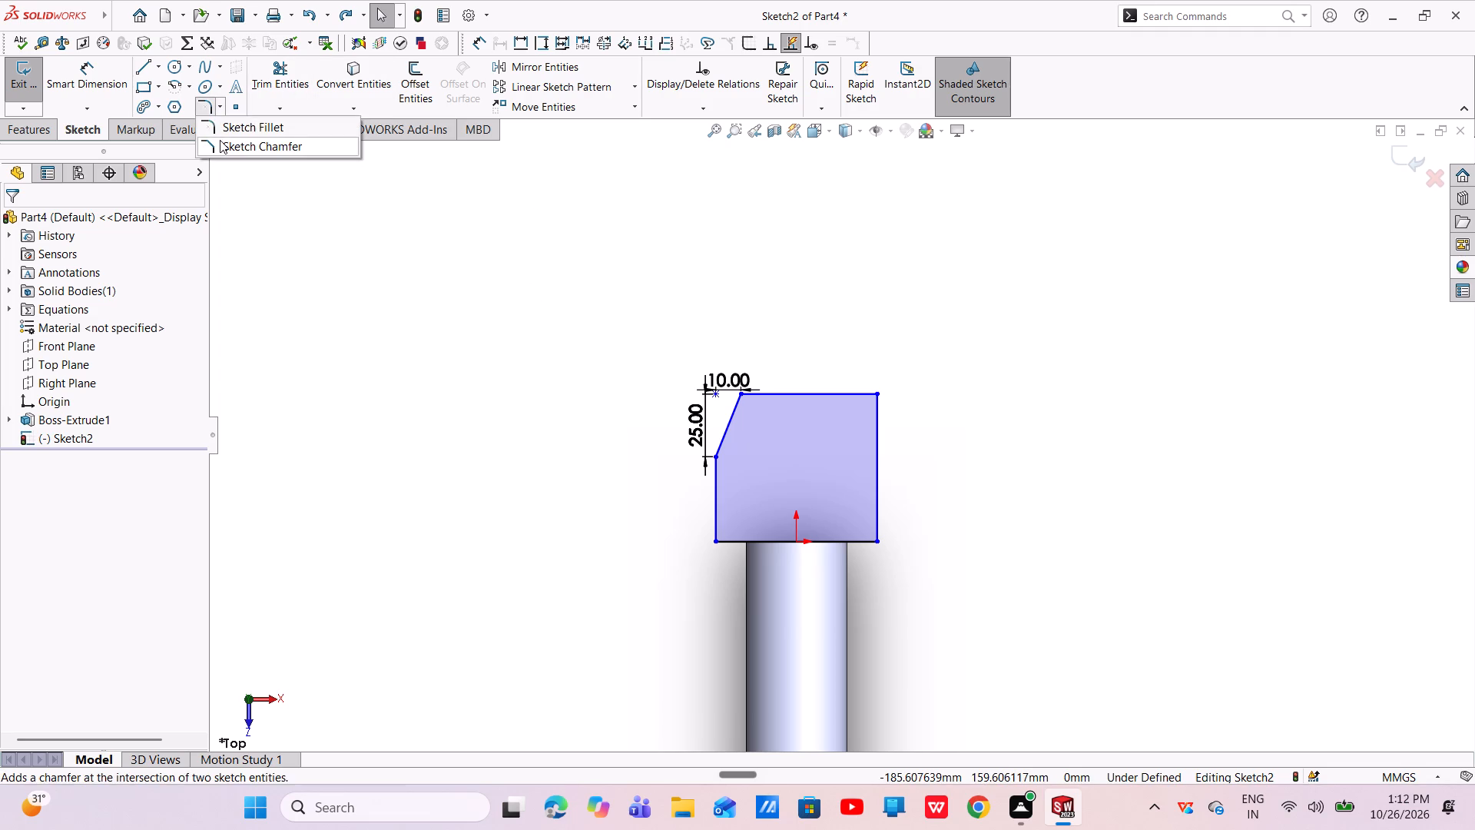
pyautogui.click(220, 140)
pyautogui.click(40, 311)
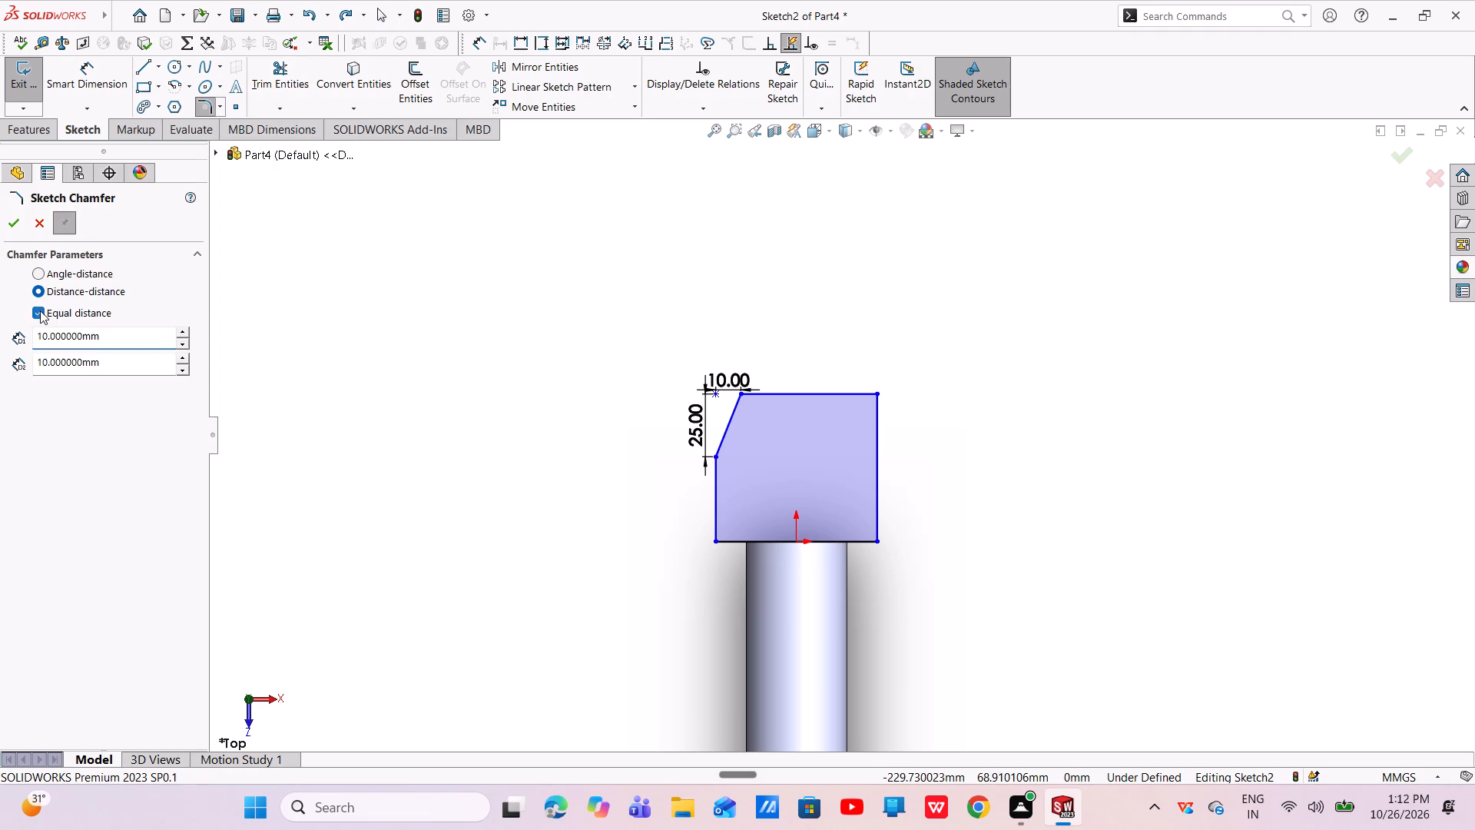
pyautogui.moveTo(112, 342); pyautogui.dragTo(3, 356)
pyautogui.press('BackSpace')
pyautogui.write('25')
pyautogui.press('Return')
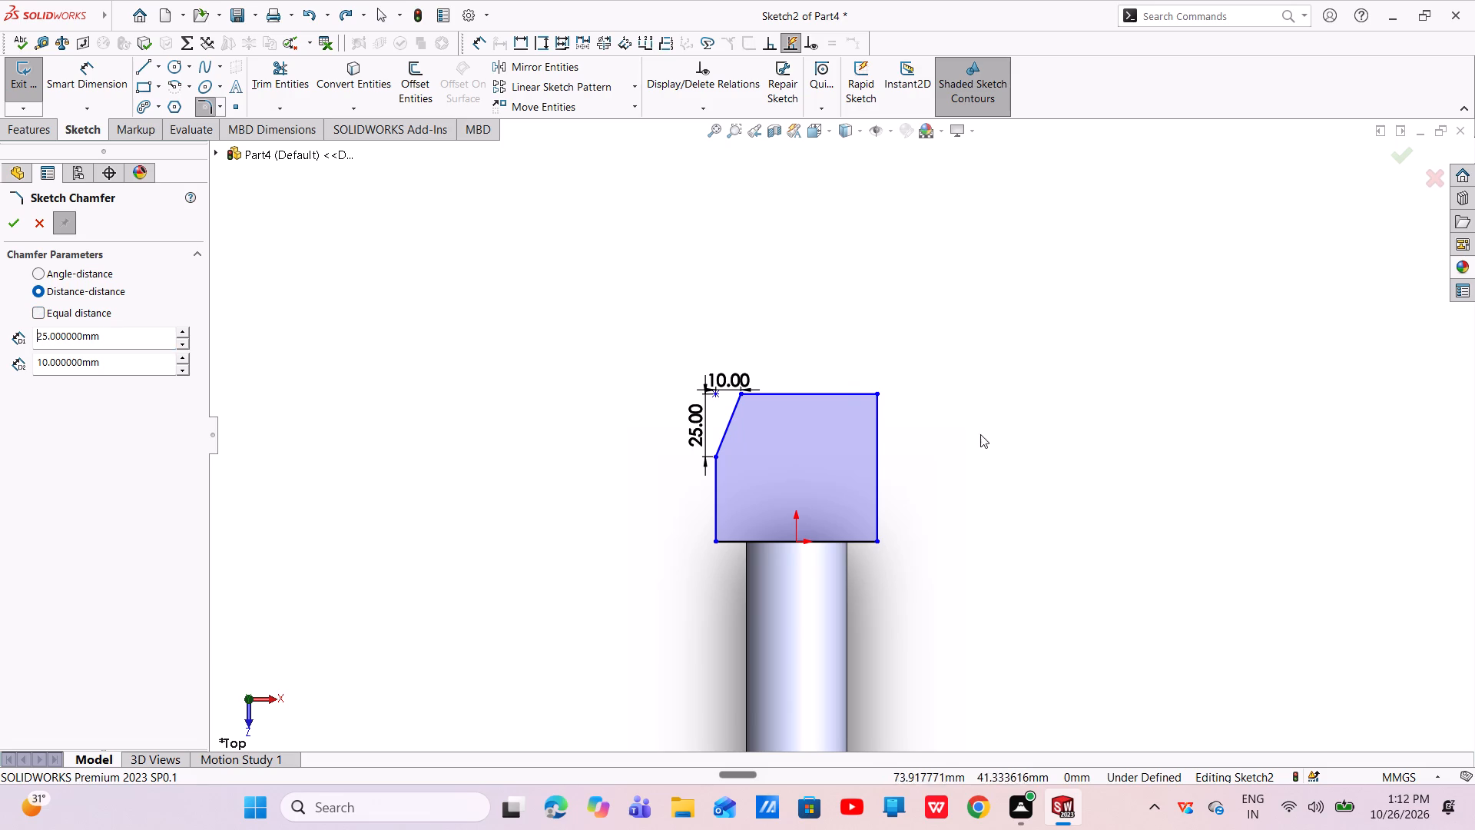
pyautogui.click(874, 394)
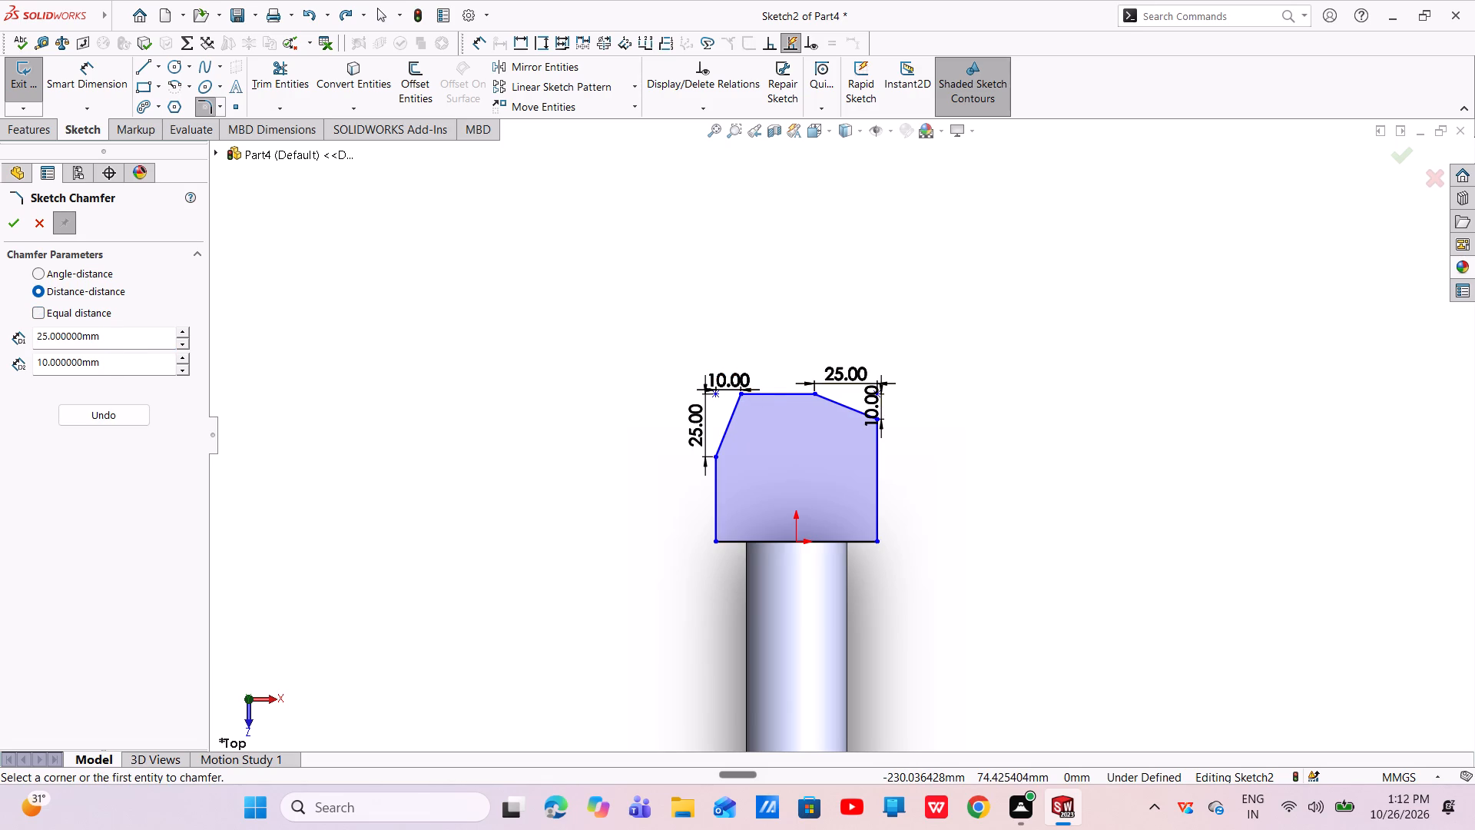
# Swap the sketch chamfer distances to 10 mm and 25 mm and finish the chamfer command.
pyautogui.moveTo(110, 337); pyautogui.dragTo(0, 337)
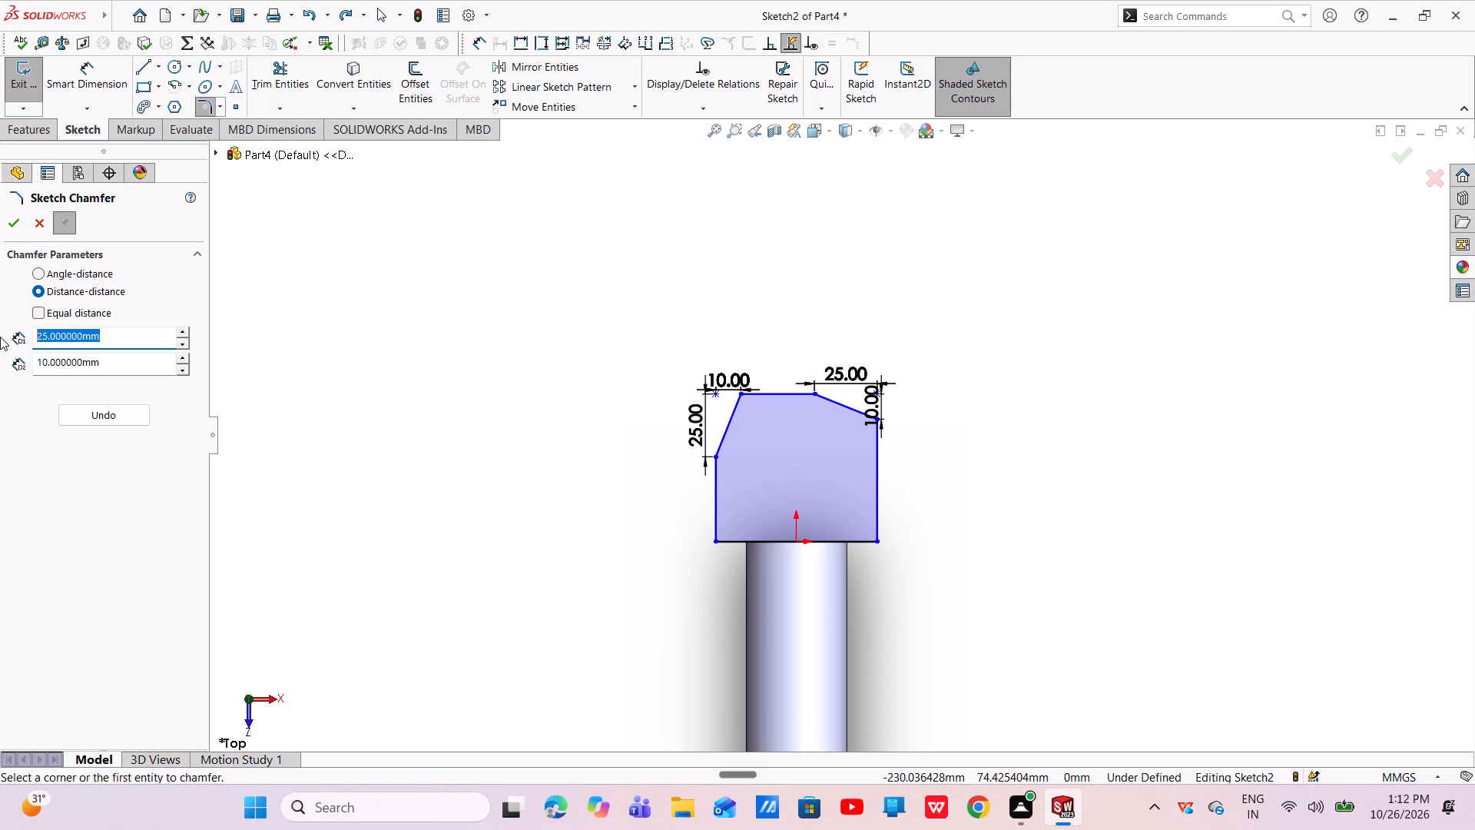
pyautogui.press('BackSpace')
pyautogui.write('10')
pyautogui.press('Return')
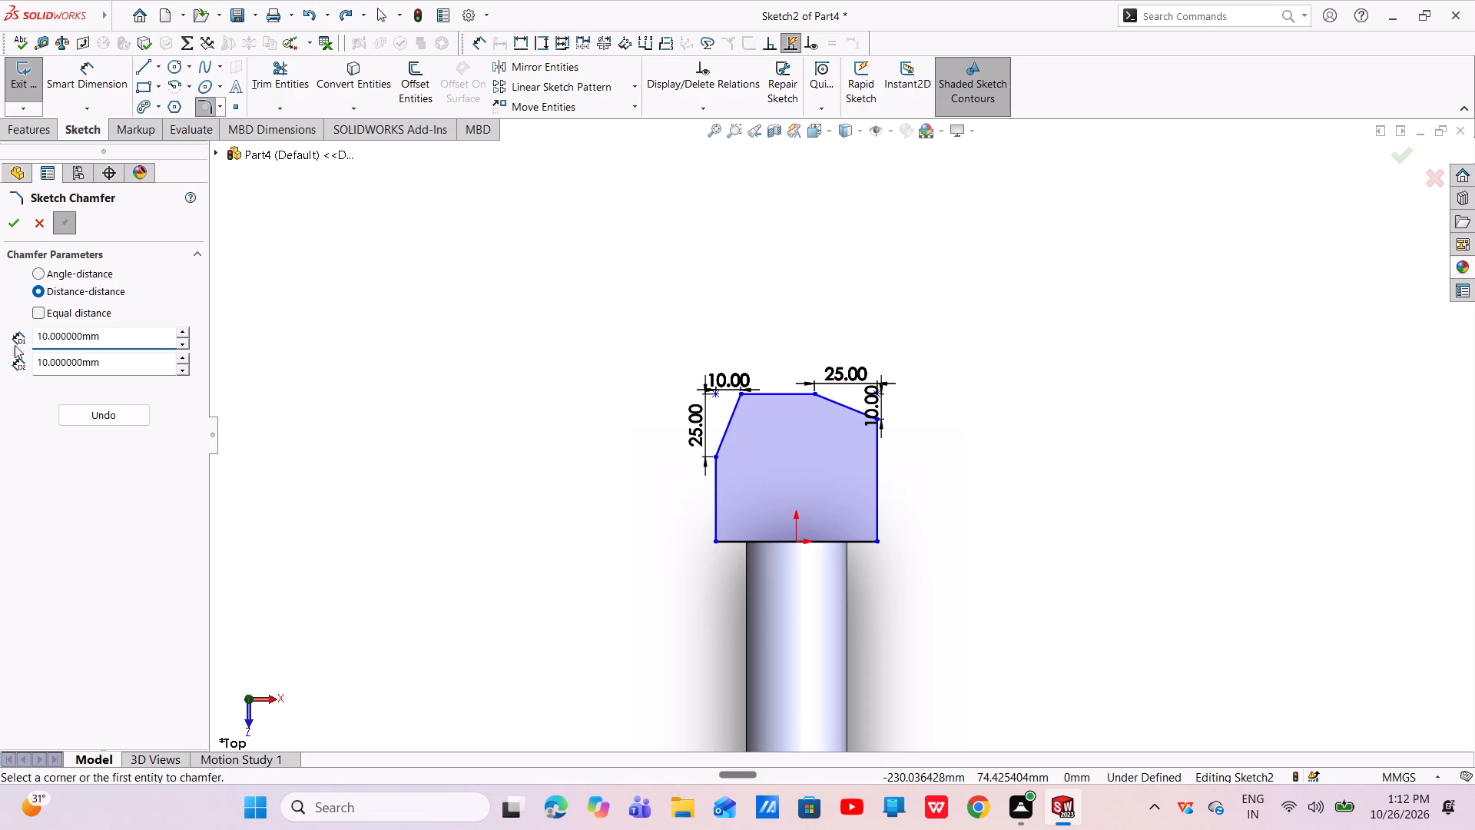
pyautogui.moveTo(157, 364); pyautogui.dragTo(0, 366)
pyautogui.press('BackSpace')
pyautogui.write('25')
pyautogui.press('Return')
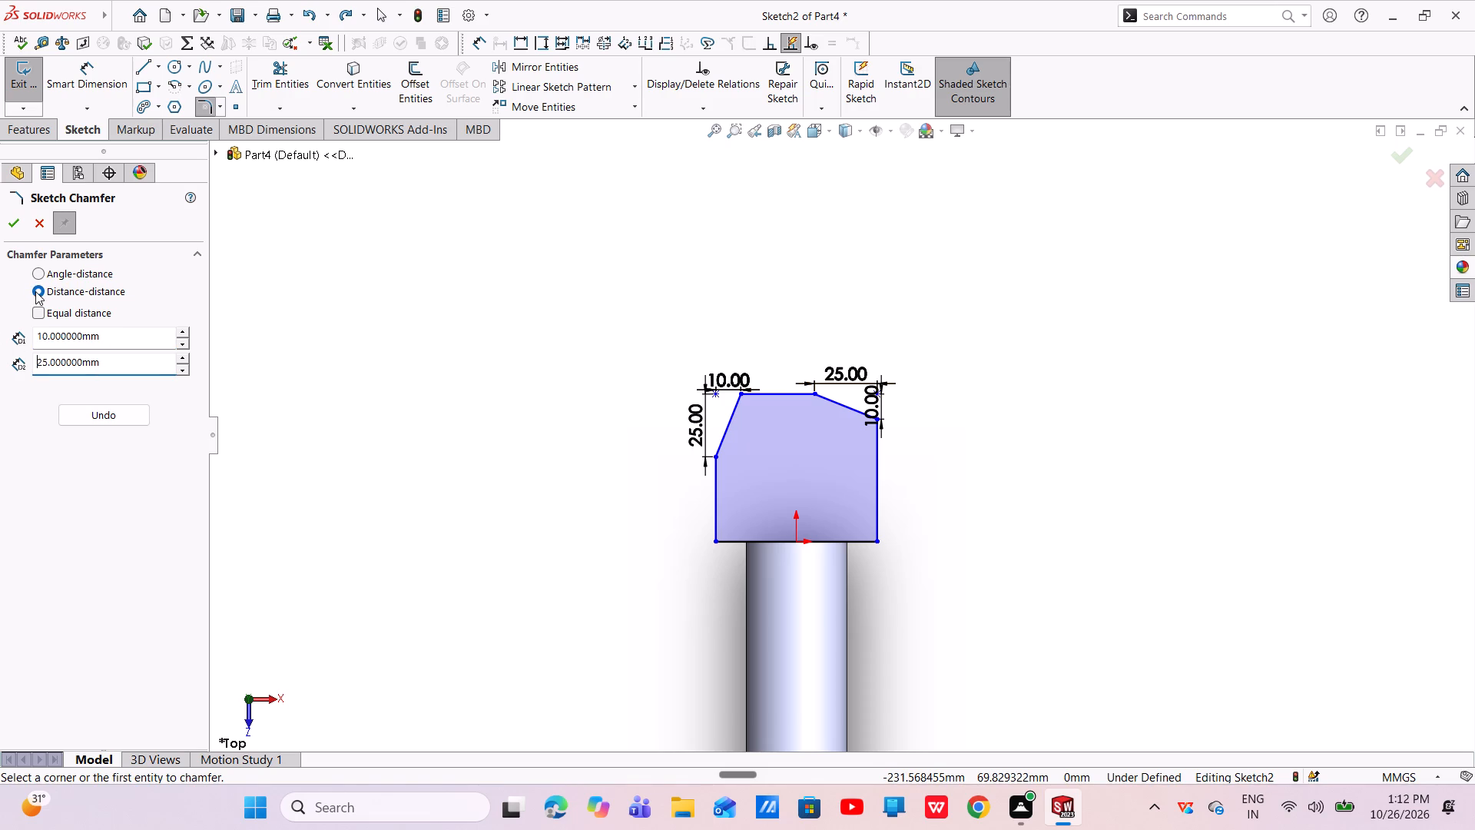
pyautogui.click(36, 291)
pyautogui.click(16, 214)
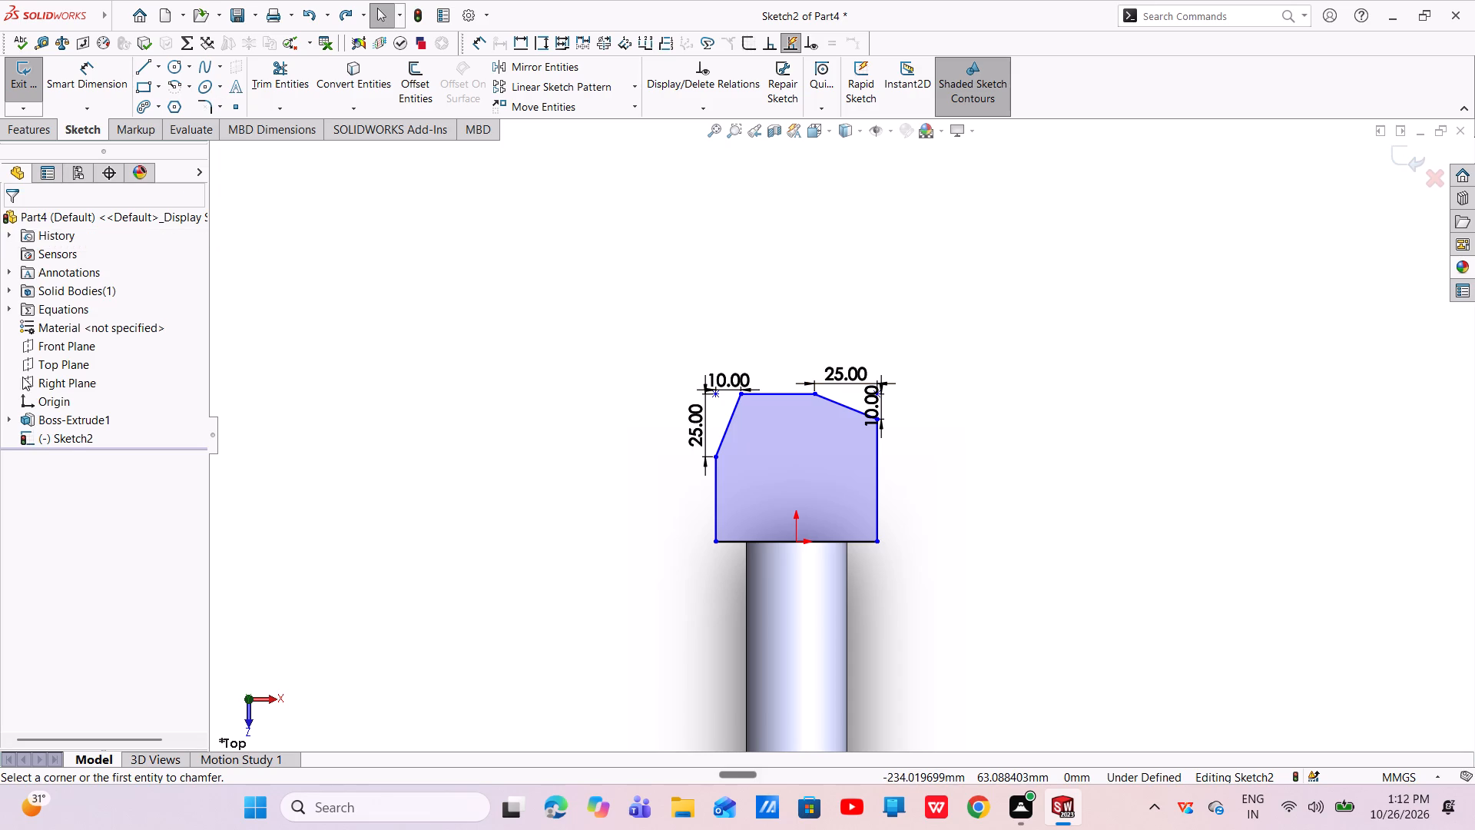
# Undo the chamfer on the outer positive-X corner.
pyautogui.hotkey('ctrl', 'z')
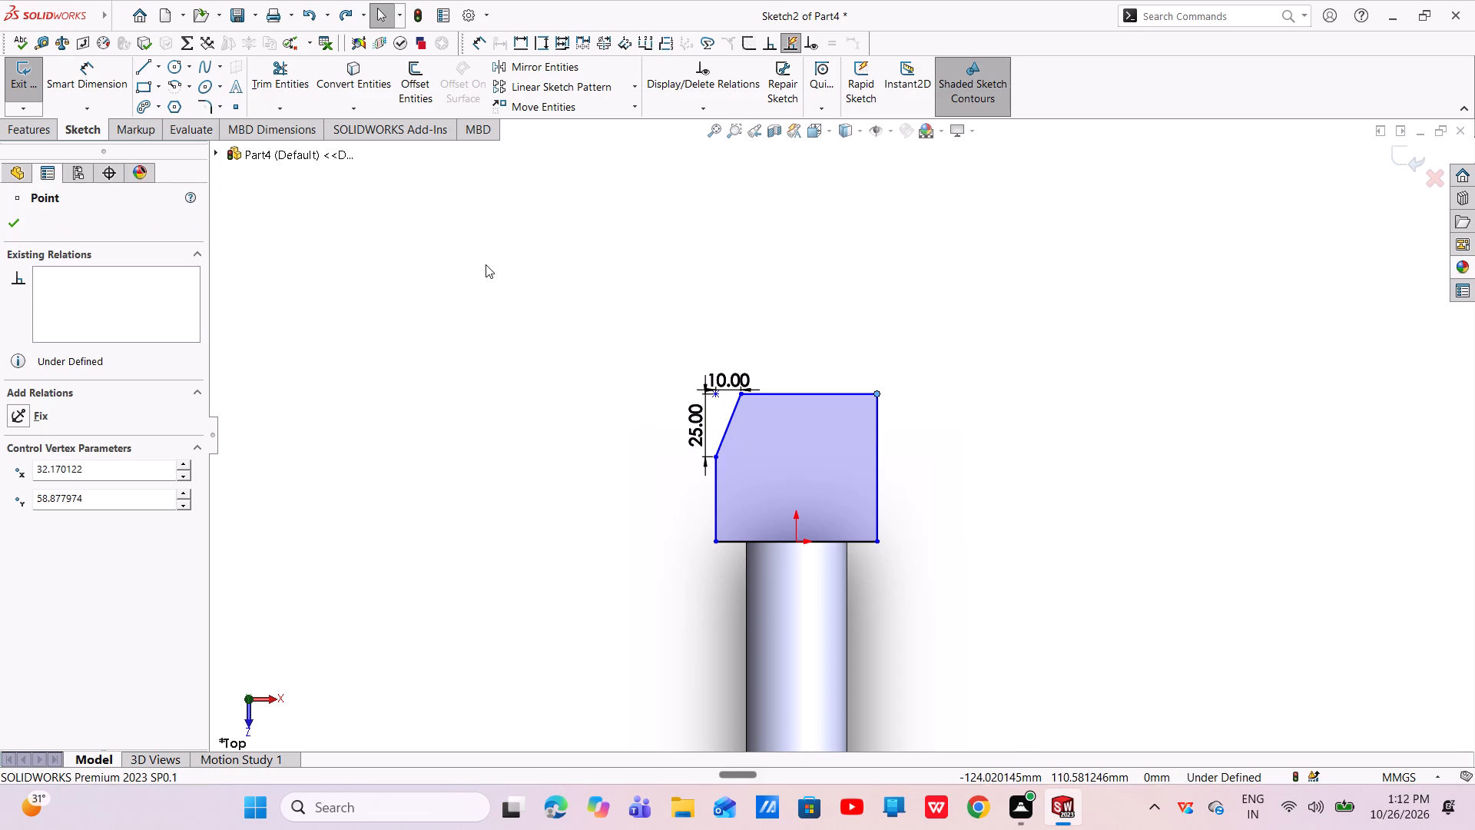
# Chamfer the outer positive-X corner with unequal distances, 10 mm along the outer edge and 25 mm along the side edge.
pyautogui.click(224, 111)
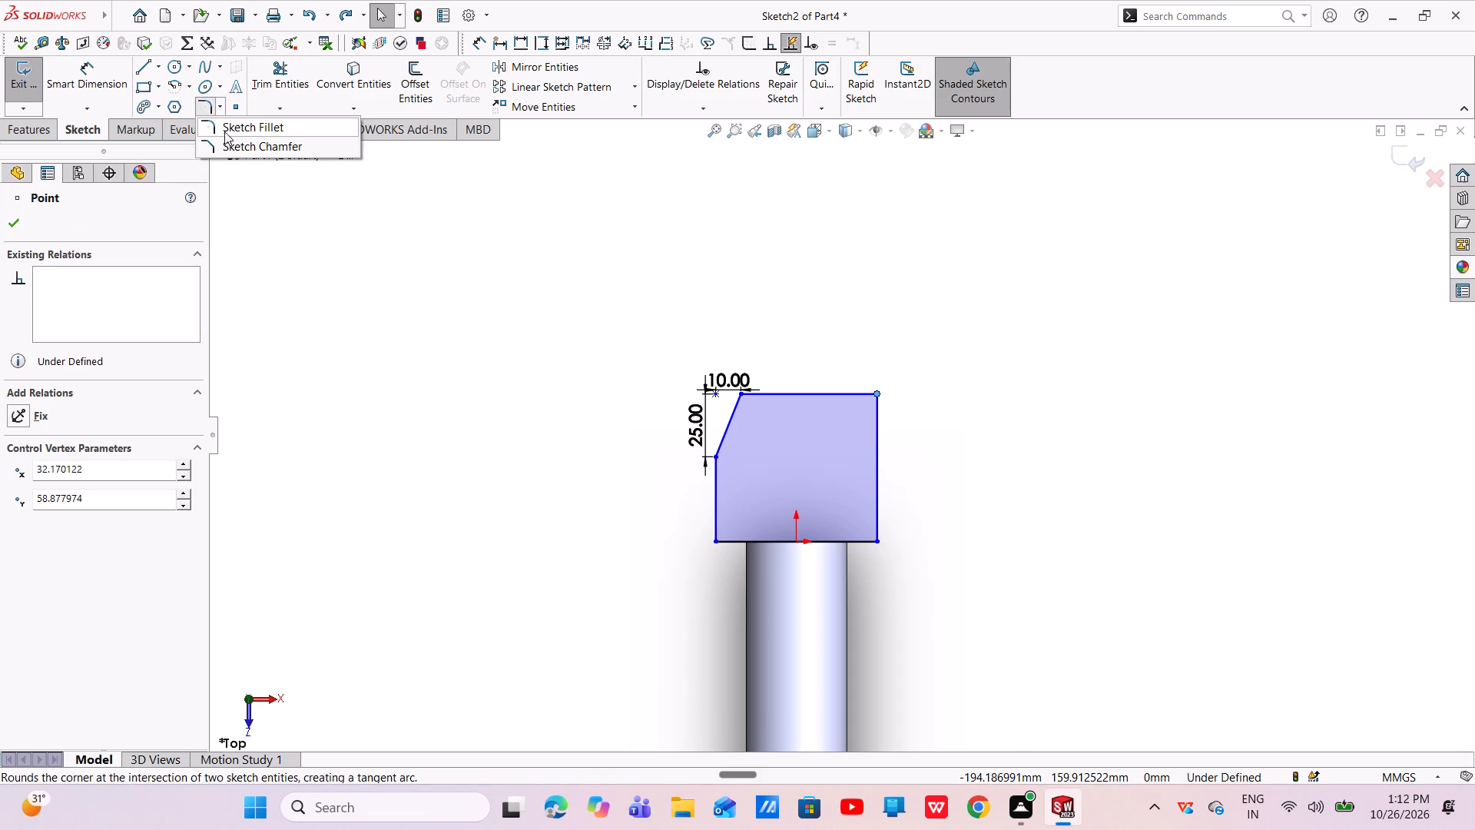
pyautogui.click(230, 145)
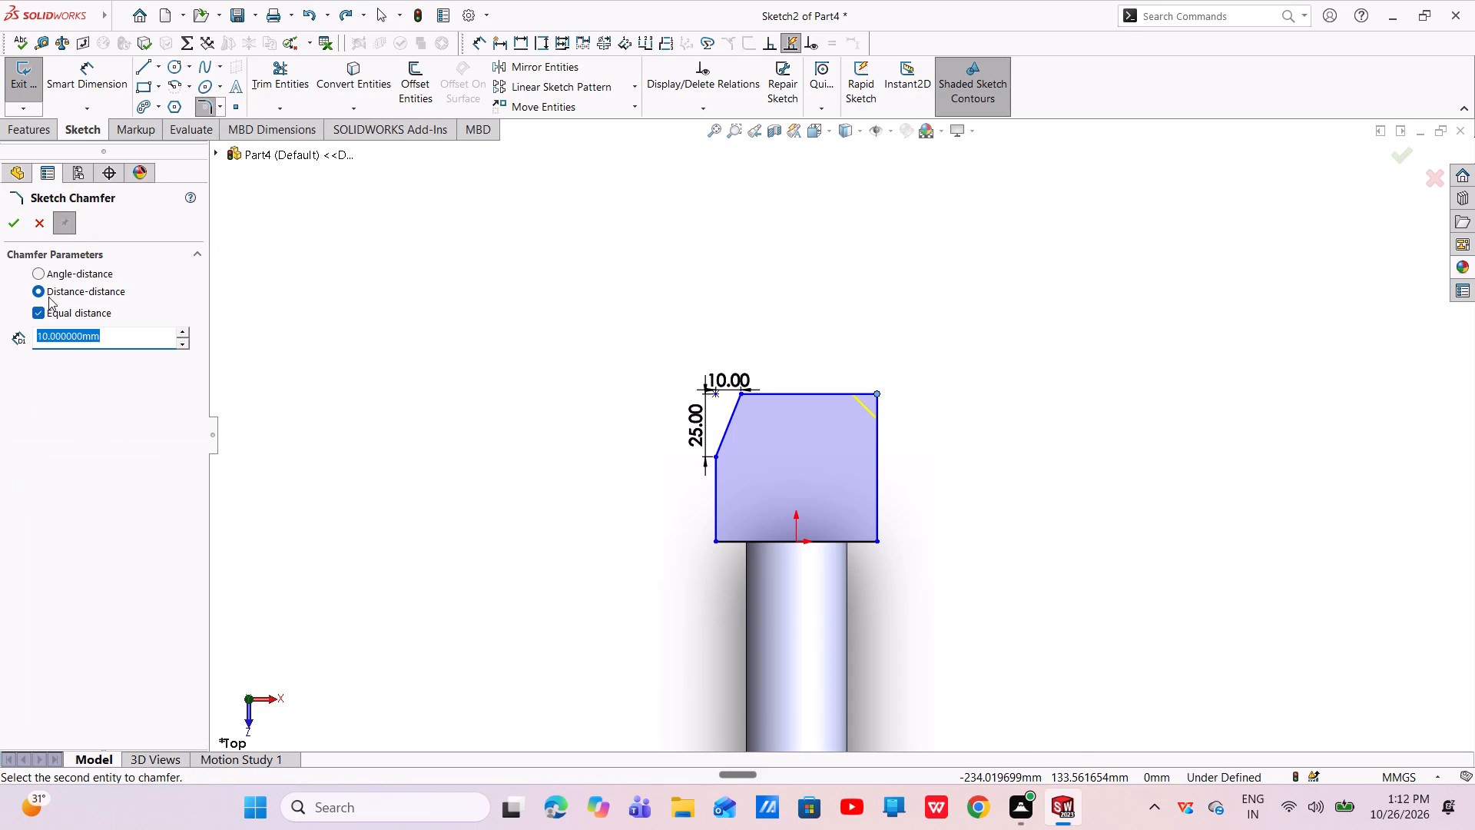
pyautogui.click(43, 308)
pyautogui.moveTo(115, 341); pyautogui.dragTo(46, 345)
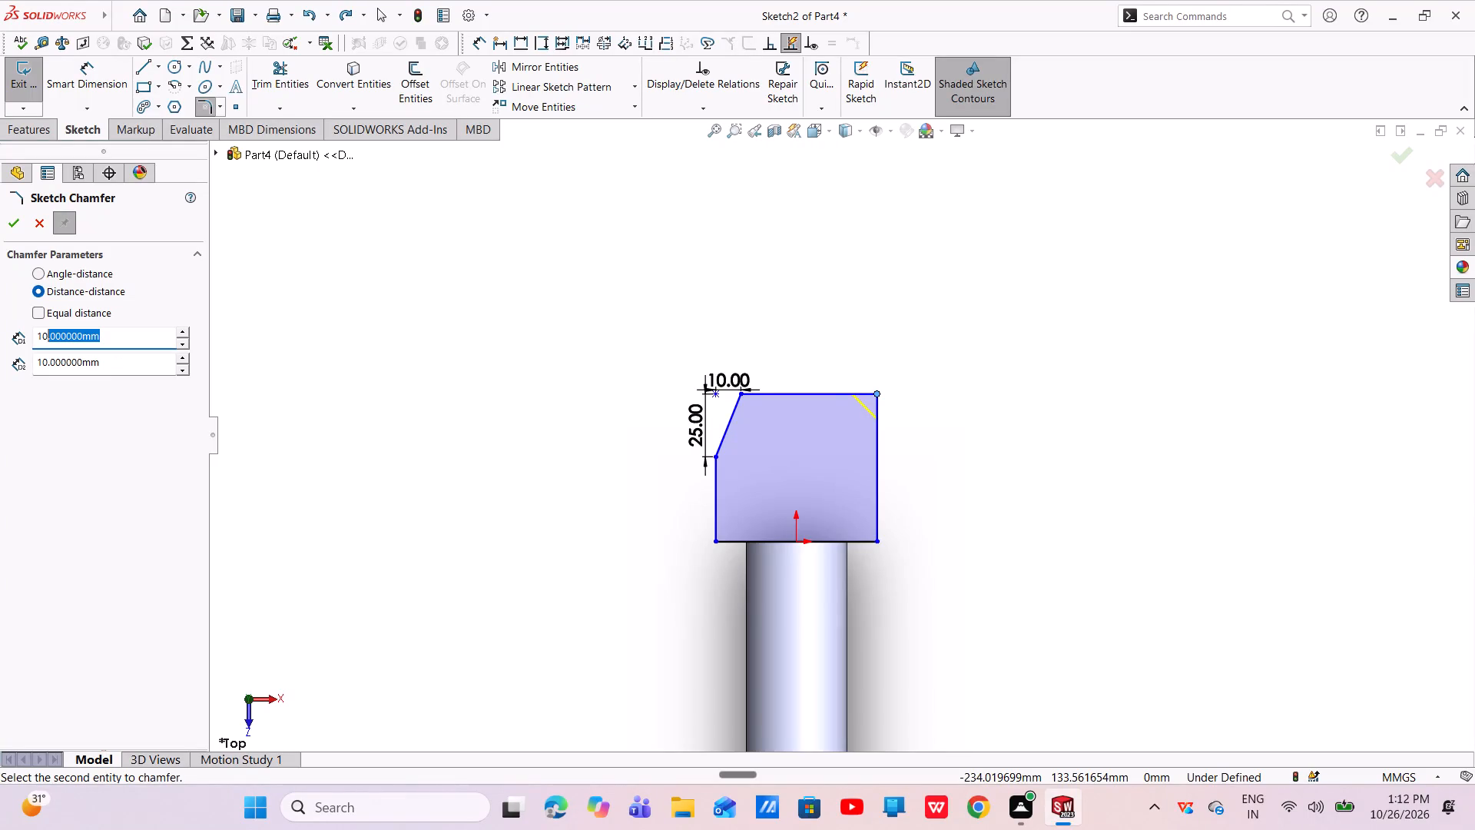
pyautogui.press('BackSpace')
pyautogui.press('BackSpace')
pyautogui.press('BackSpace')
pyautogui.press('BackSpace')
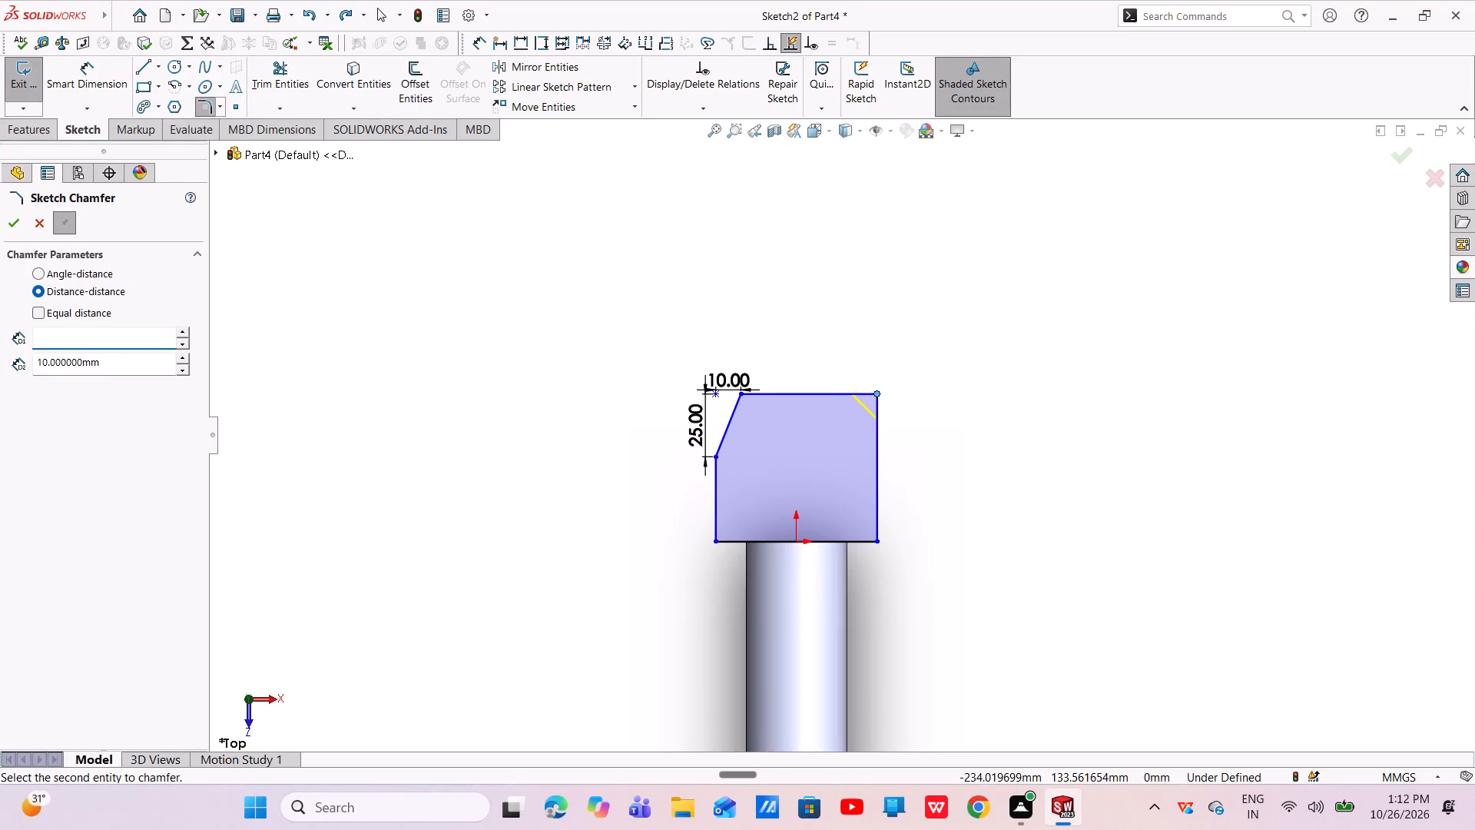
pyautogui.write('10')
pyautogui.moveTo(111, 364); pyautogui.dragTo(0, 377)
pyautogui.press('BackSpace')
pyautogui.press('2')
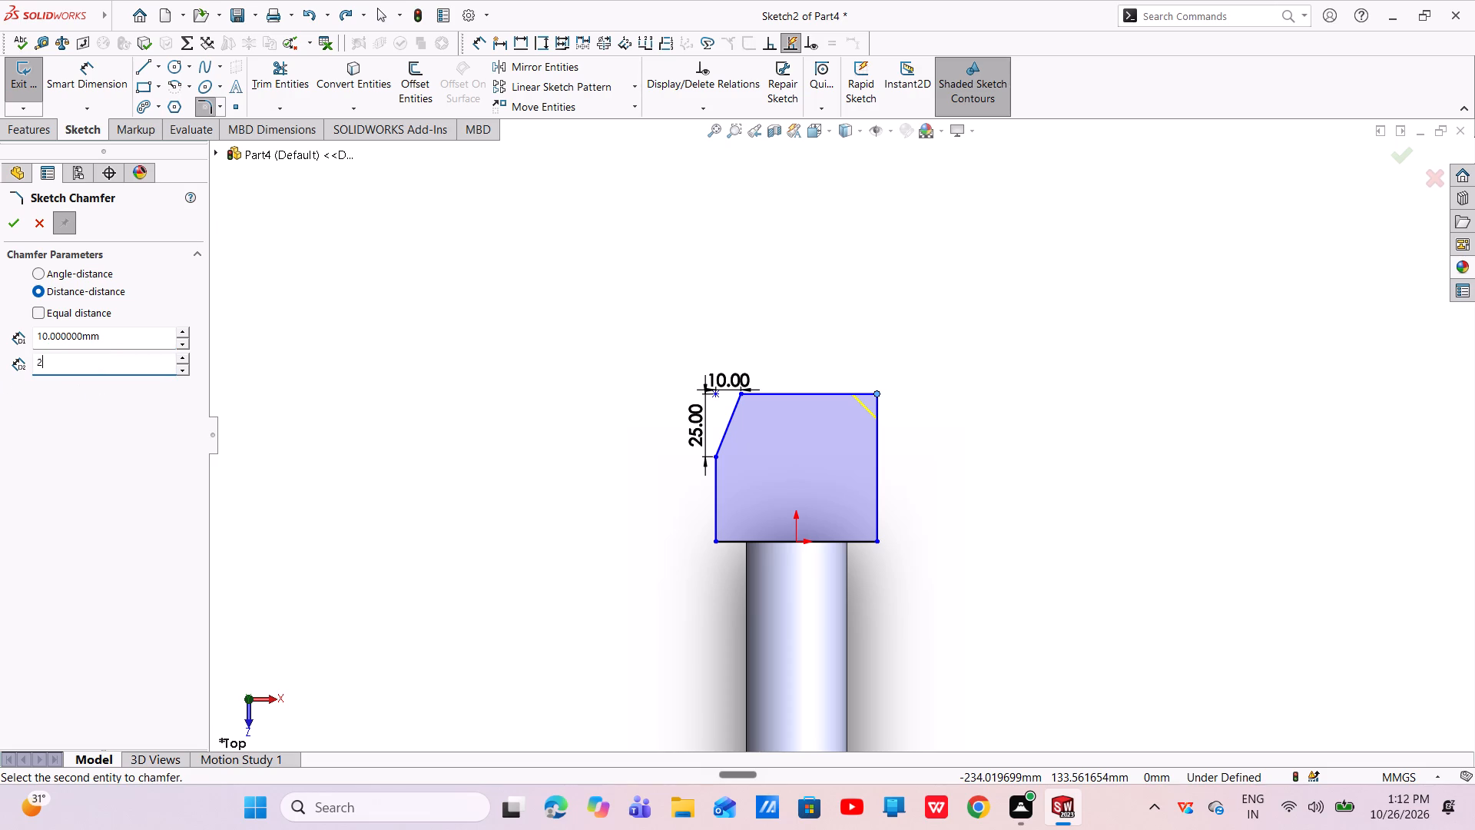
pyautogui.press('5')
pyautogui.press('Return')
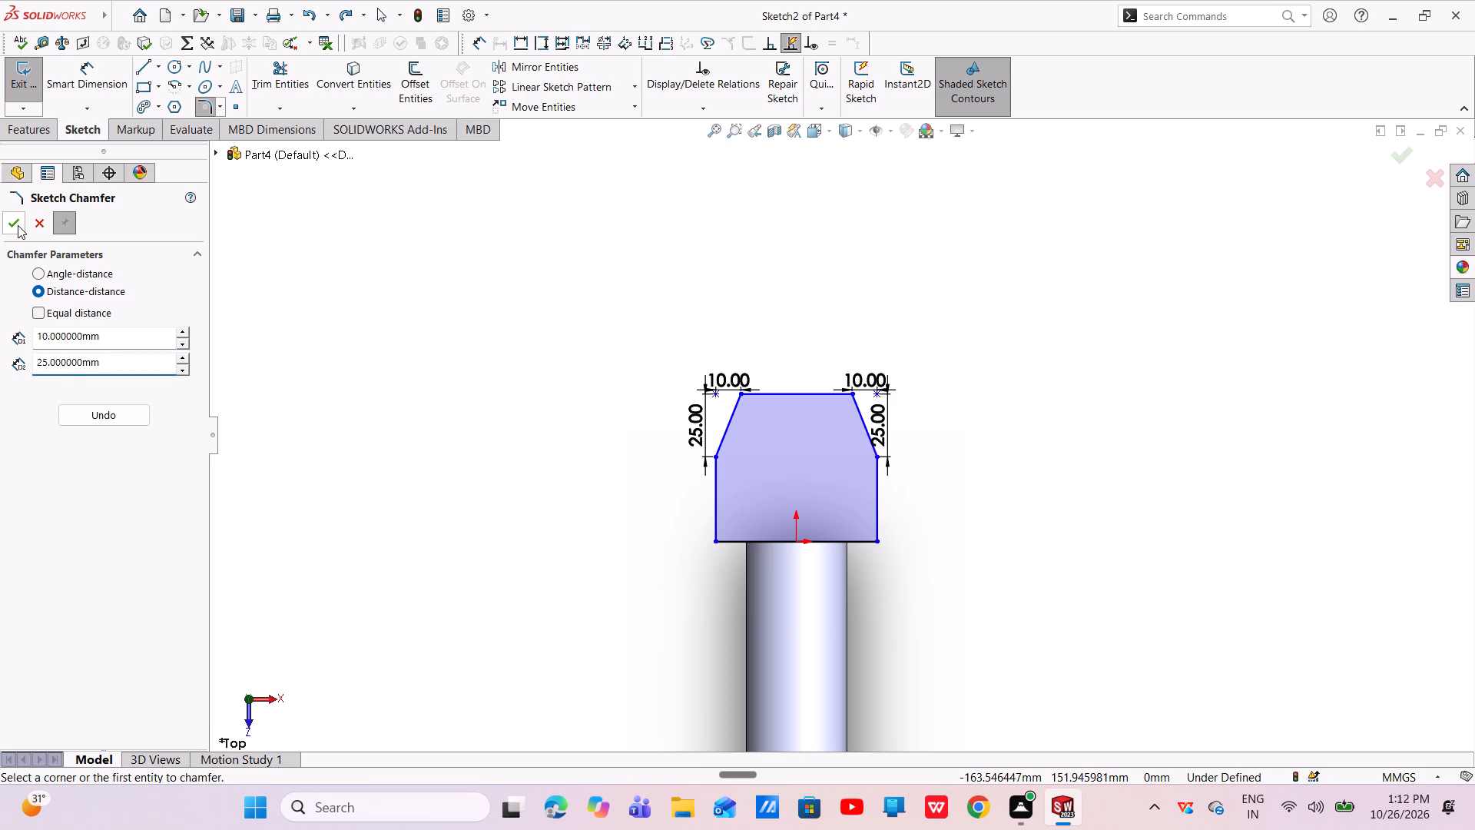
pyautogui.click(18, 225)
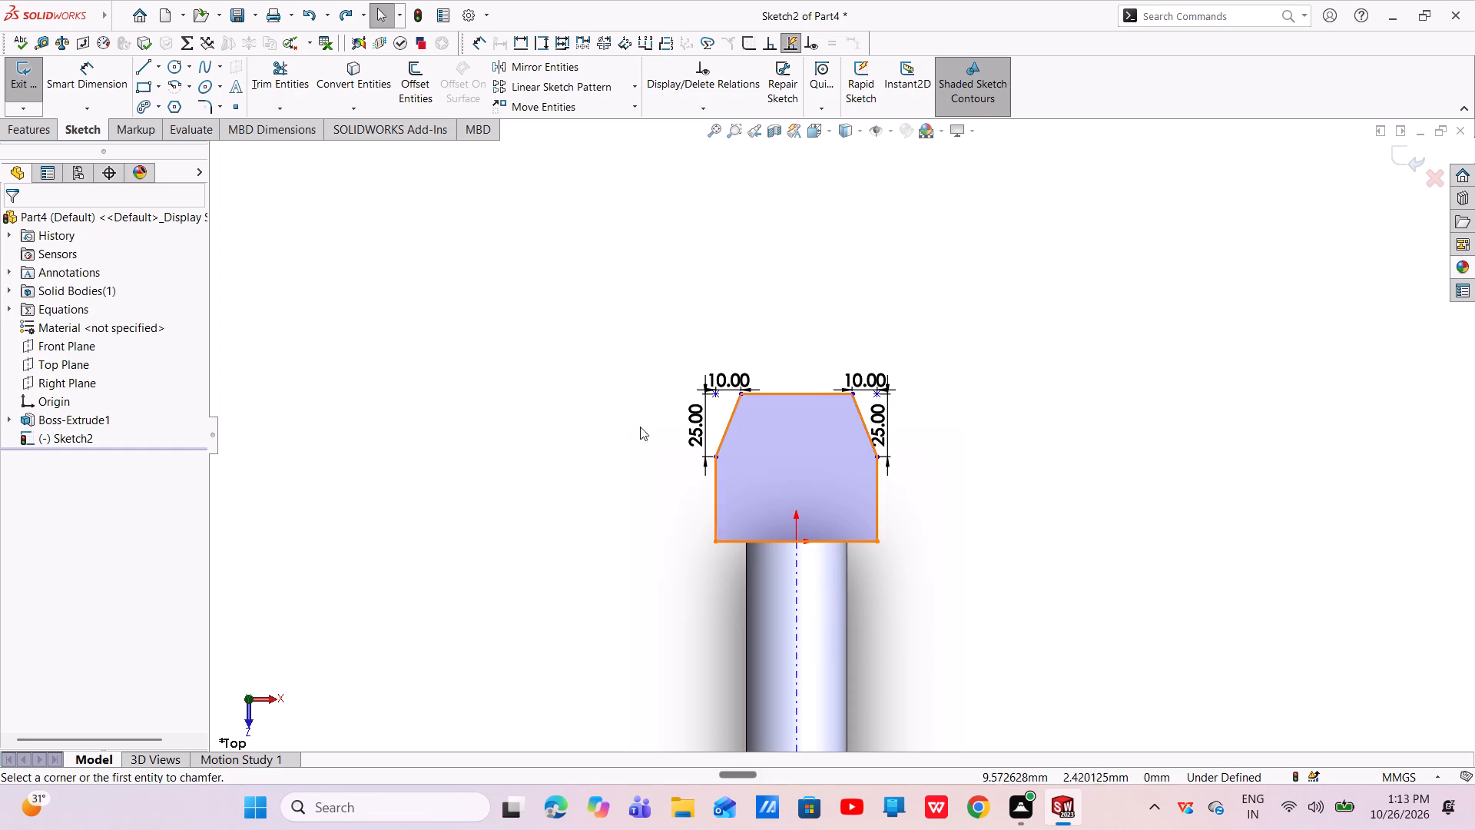
# Dimension the profile's base edge at the rod end to a width of 50 mm.
pyautogui.click(94, 69)
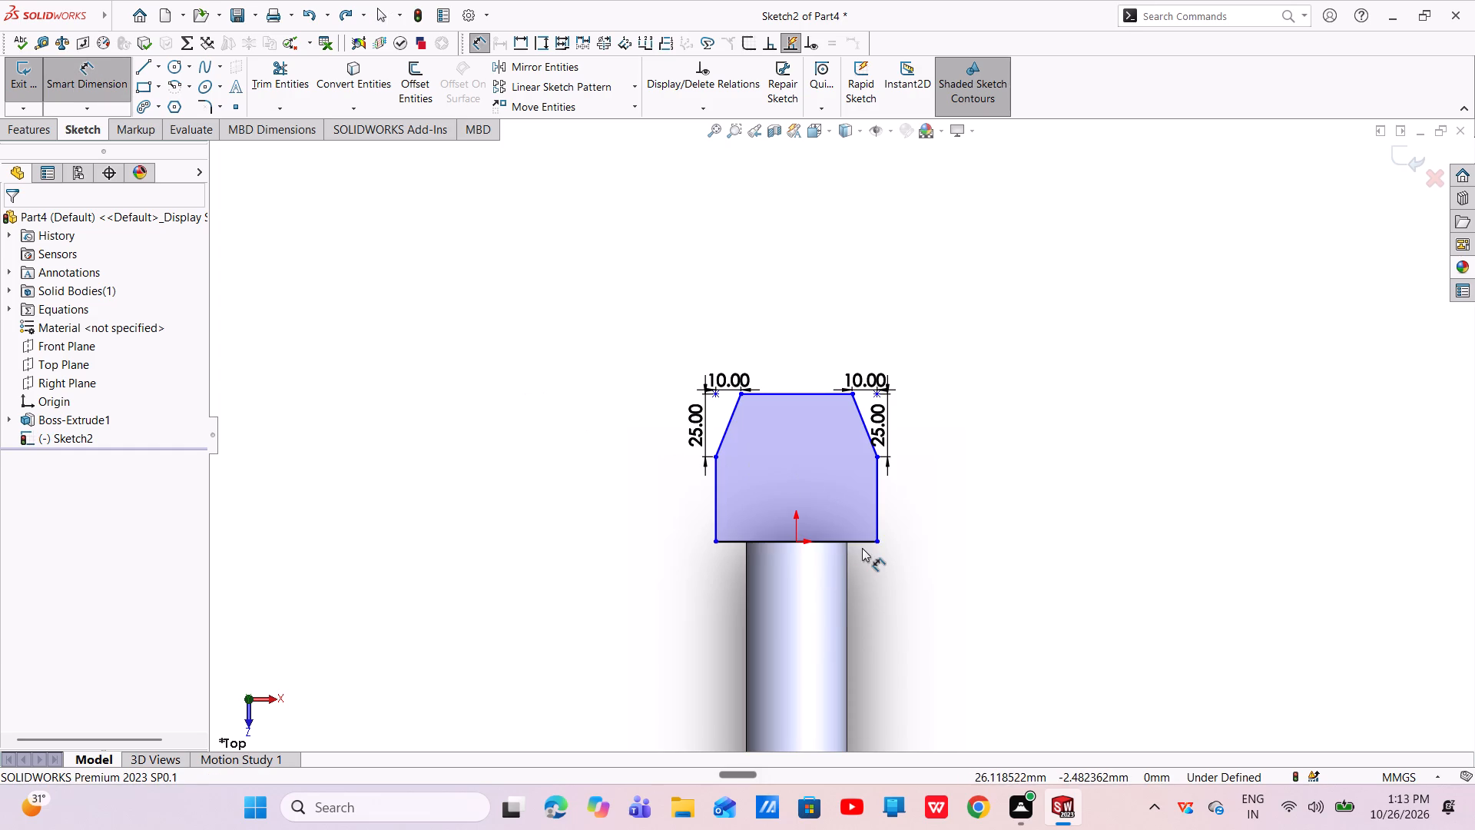
pyautogui.click(859, 543)
pyautogui.click(800, 624)
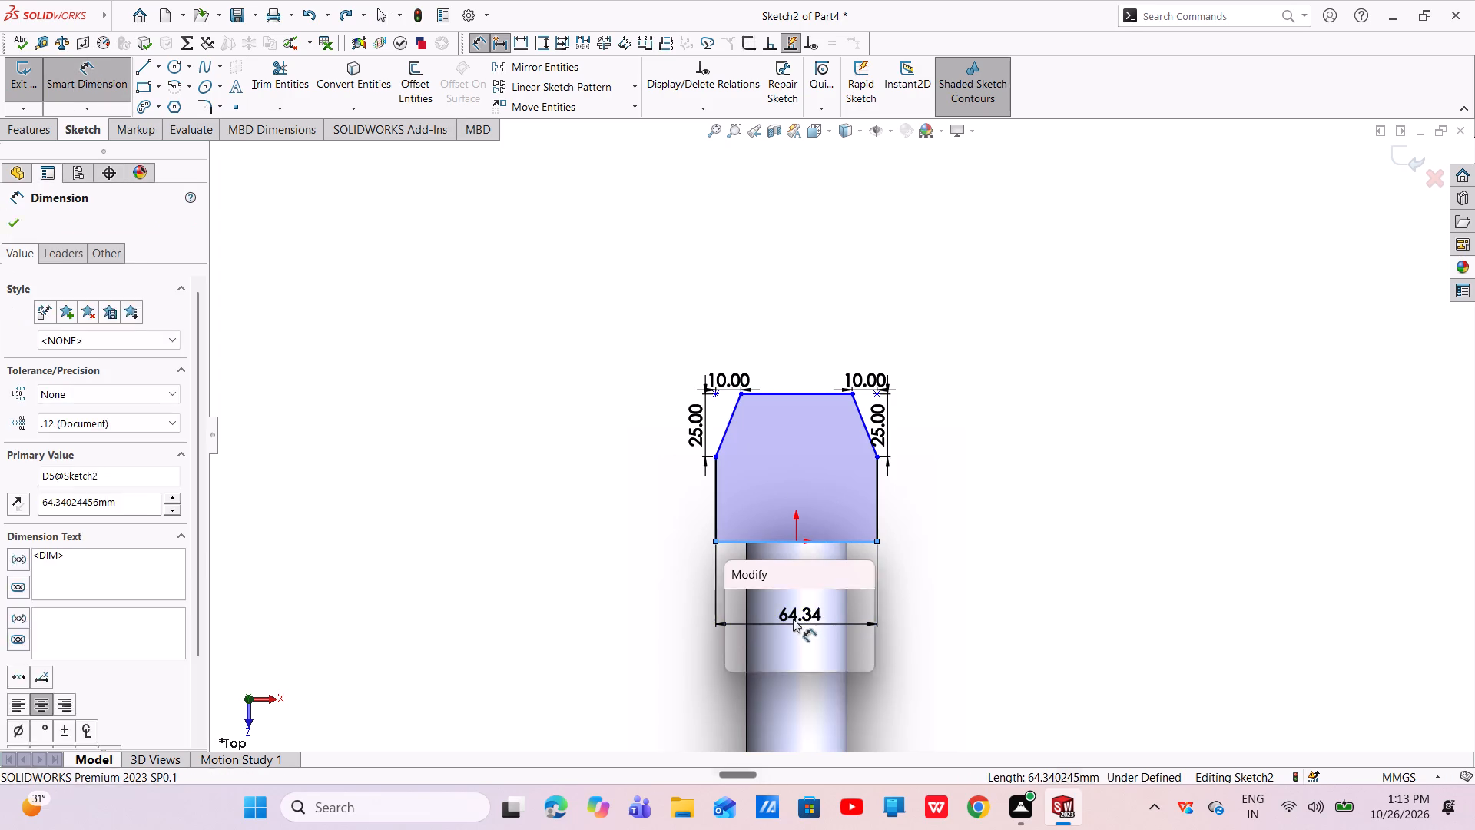
pyautogui.press('BackSpace')
pyautogui.write('50')
pyautogui.press('Return')
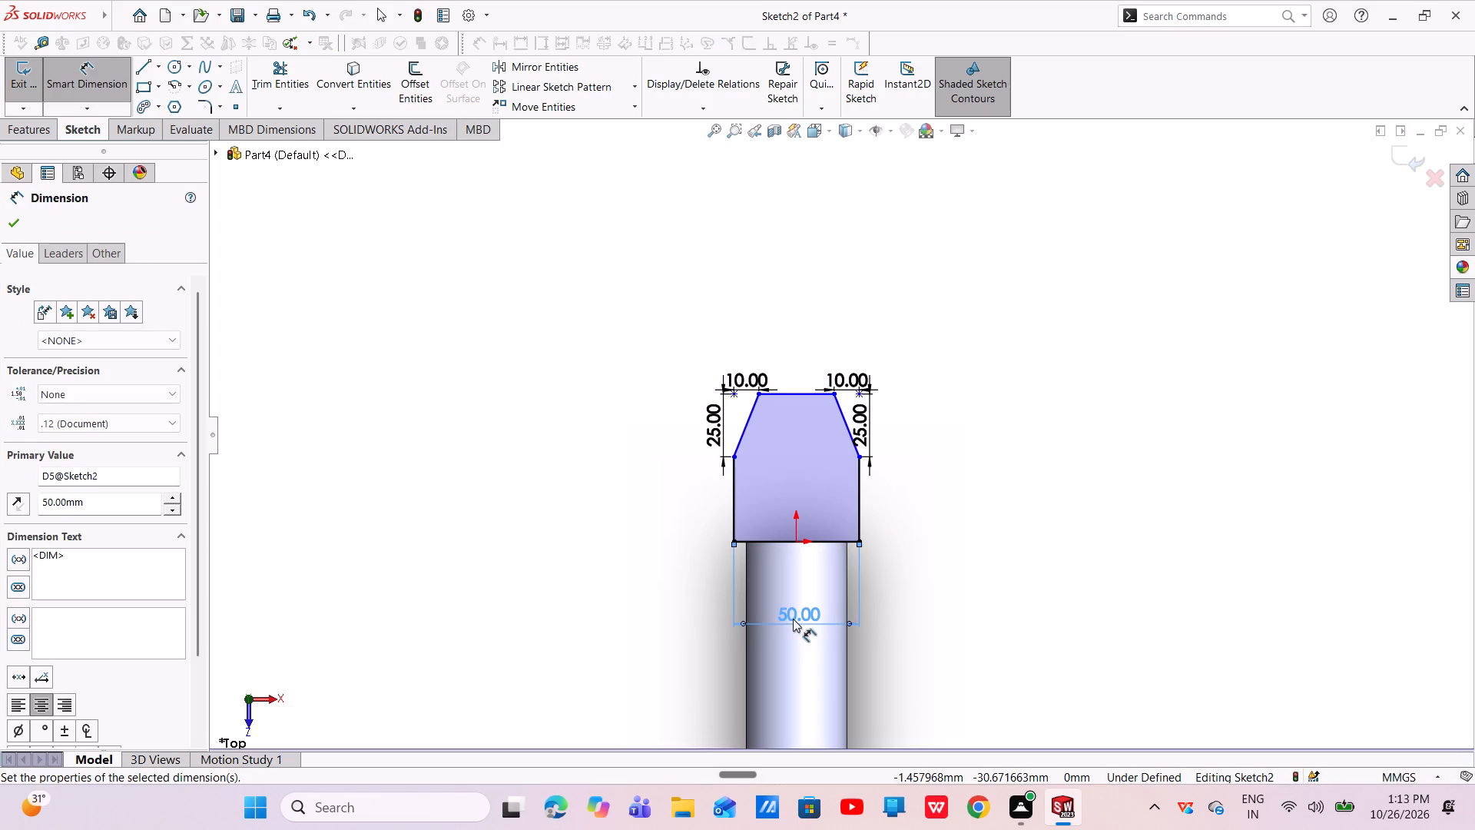
pyautogui.click(15, 222)
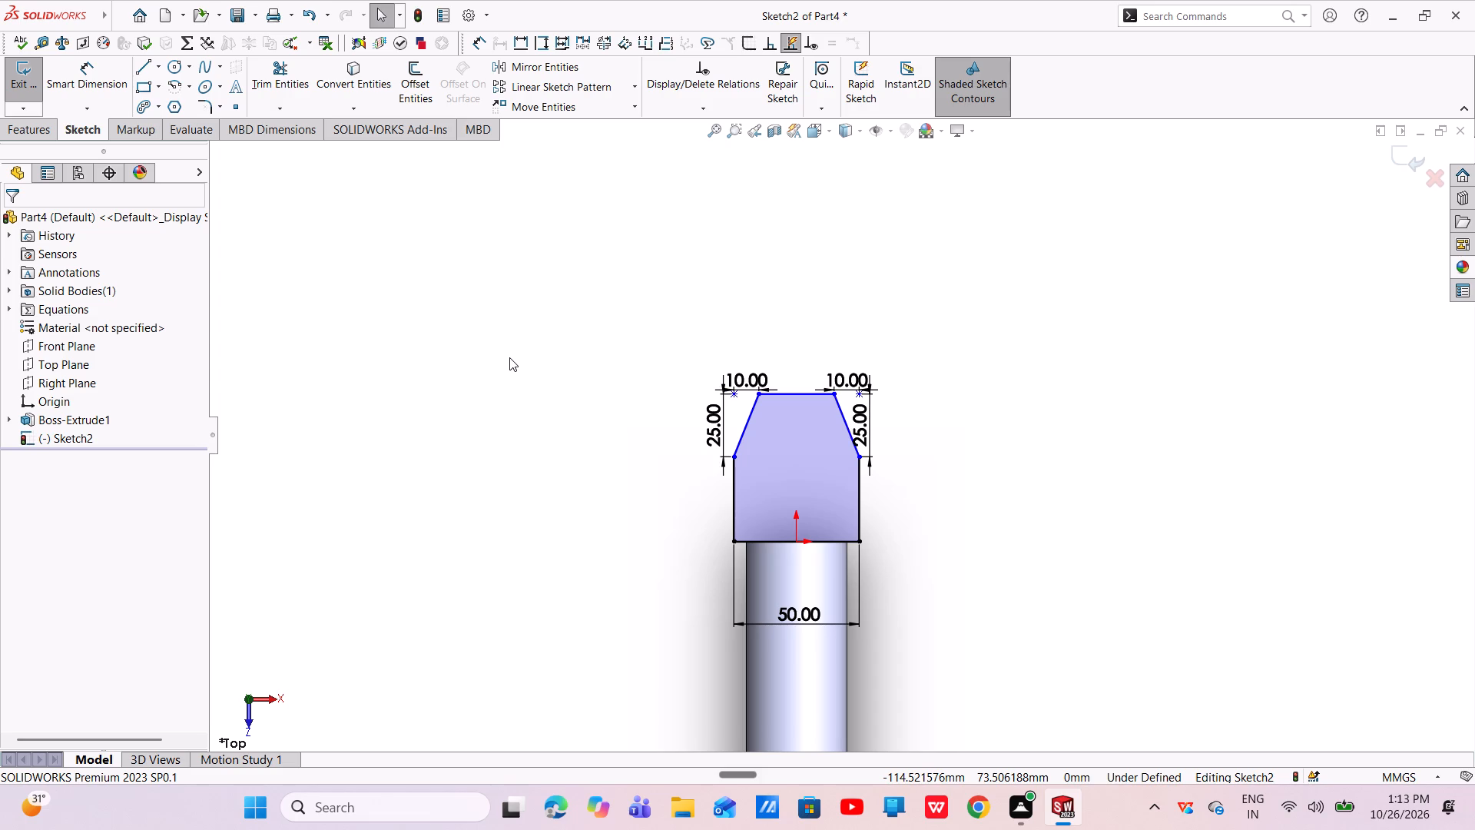
# Dimension the distance between the profile's outer edge and its base edge as 65 mm.
pyautogui.click(100, 61)
pyautogui.click(787, 395)
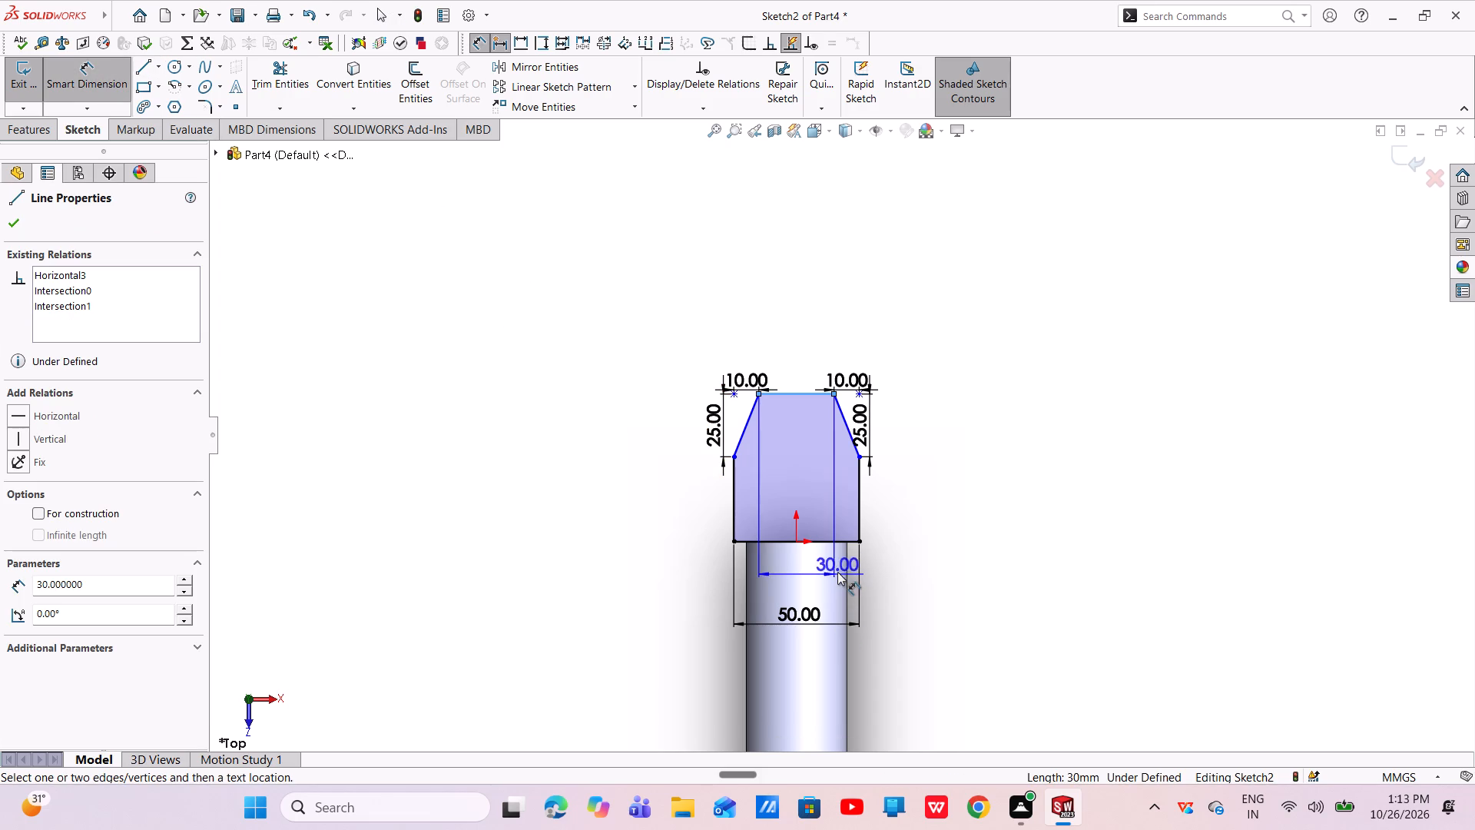
pyautogui.click(843, 539)
pyautogui.click(968, 463)
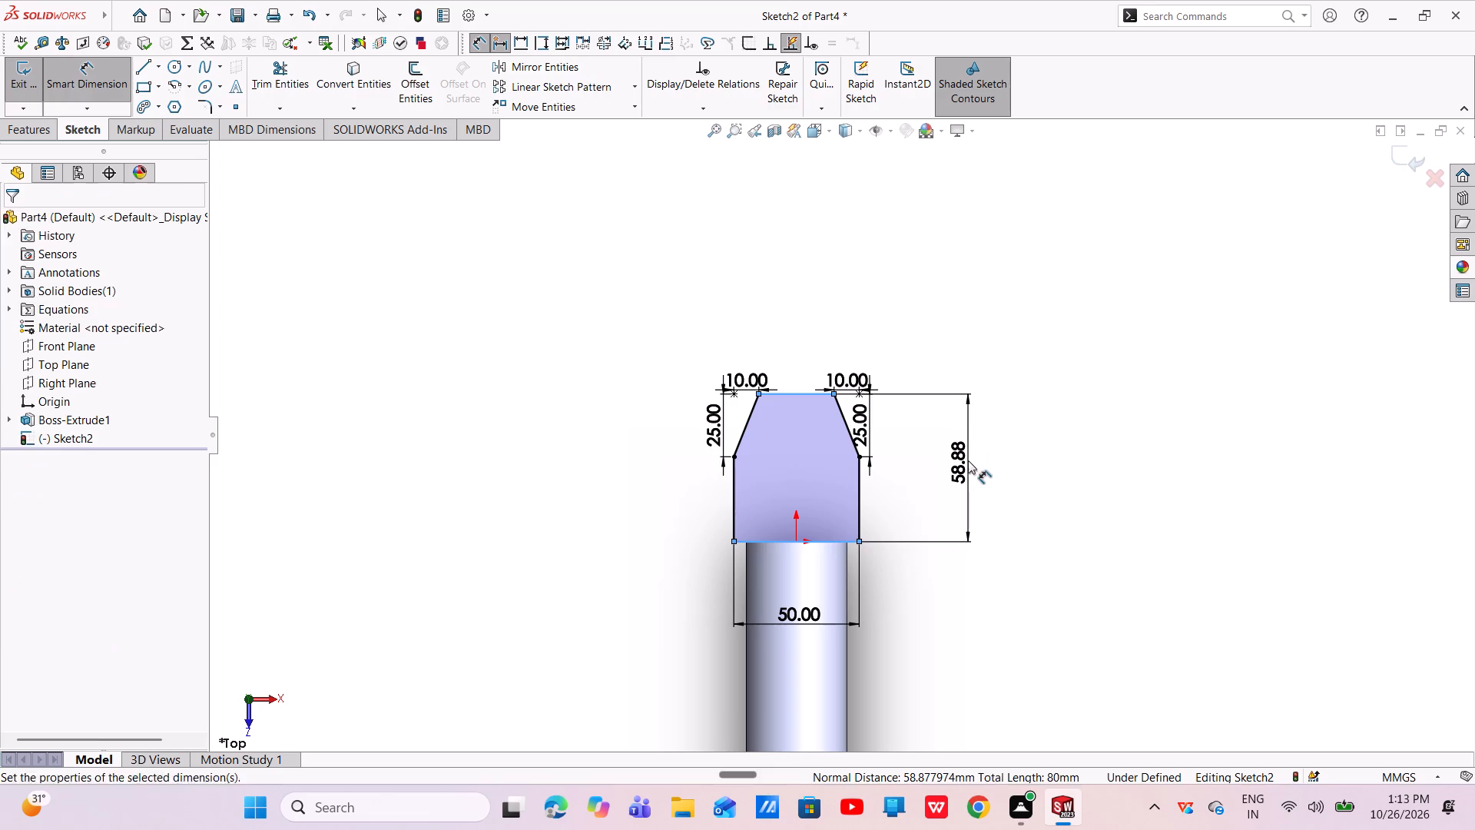
pyautogui.press('BackSpace')
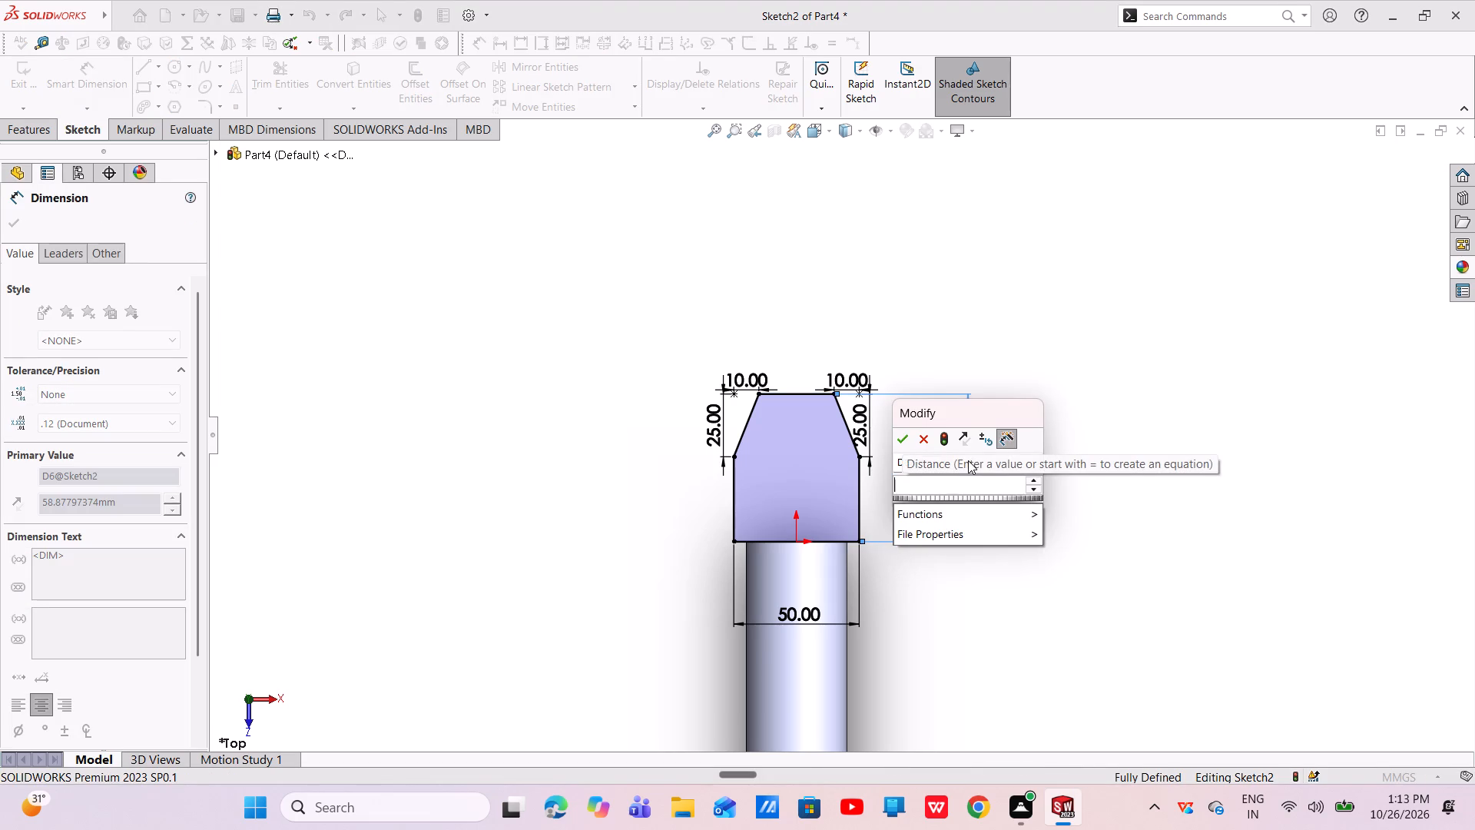
pyautogui.write('65')
pyautogui.press('Return')
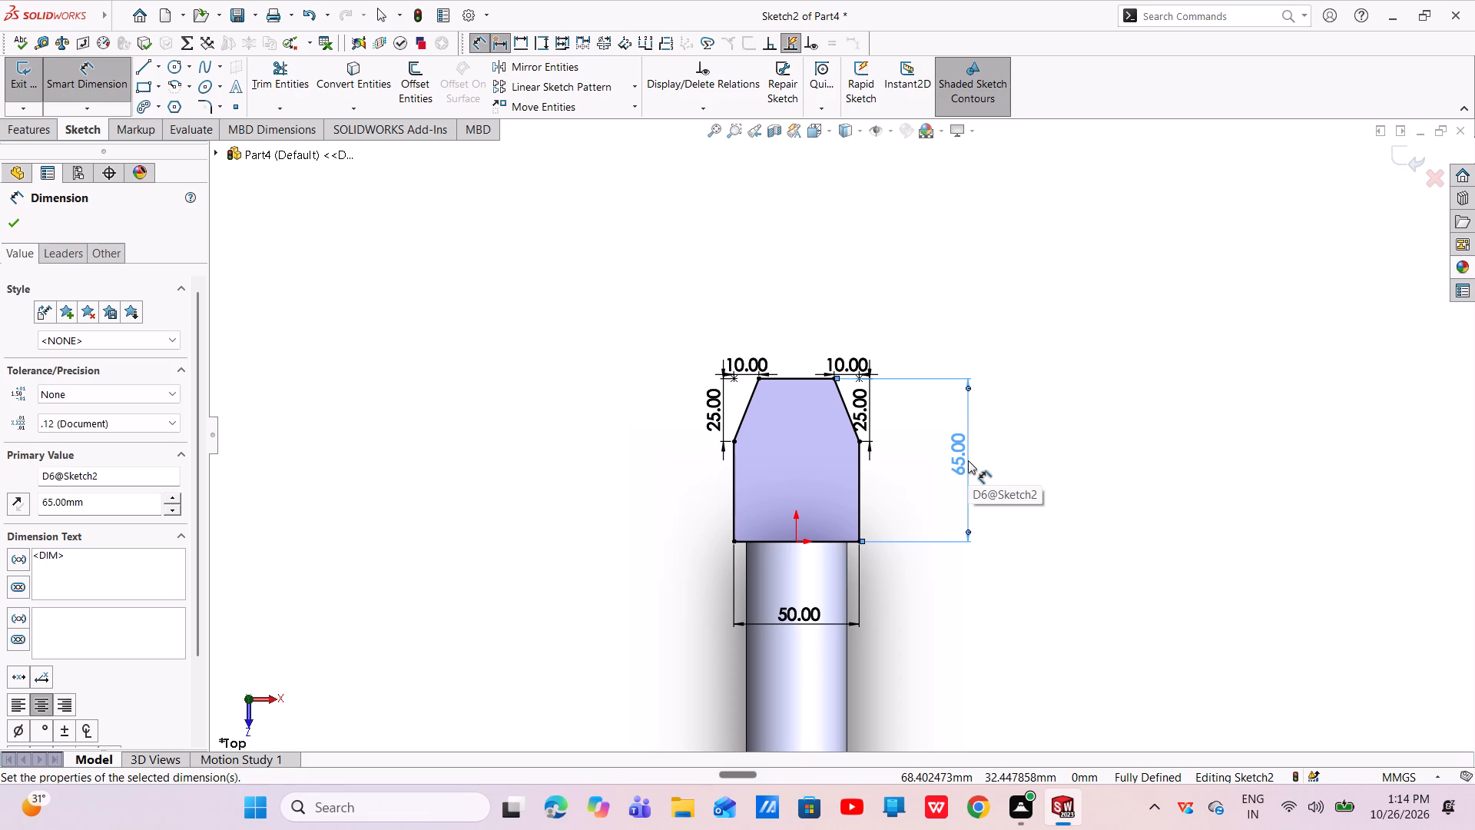
pyautogui.click(7, 225)
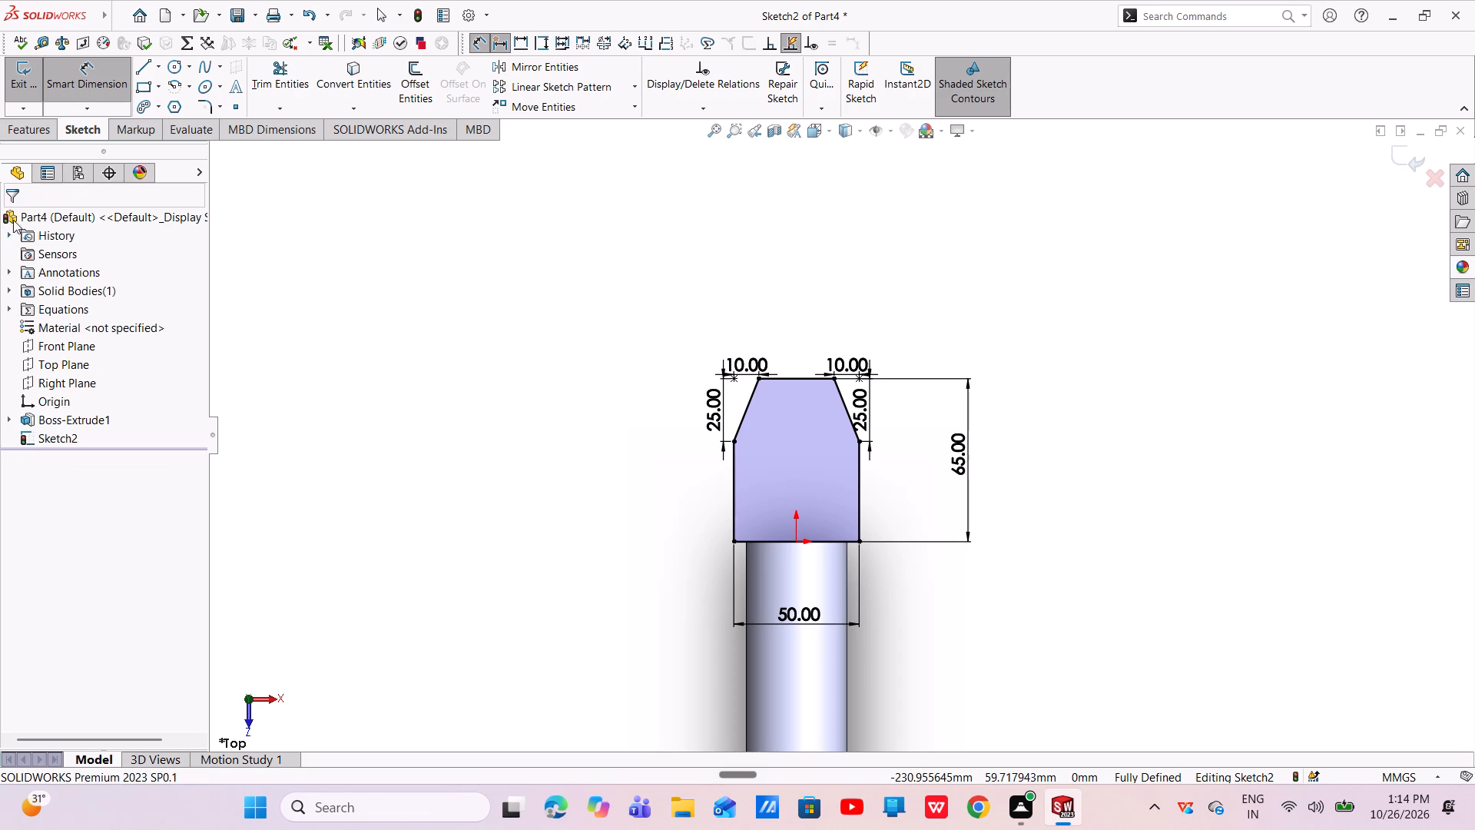
# Extrude the chamfered end-block profile 40 mm with a Mid Plane end condition, merged with the rod.
pyautogui.click(22, 124)
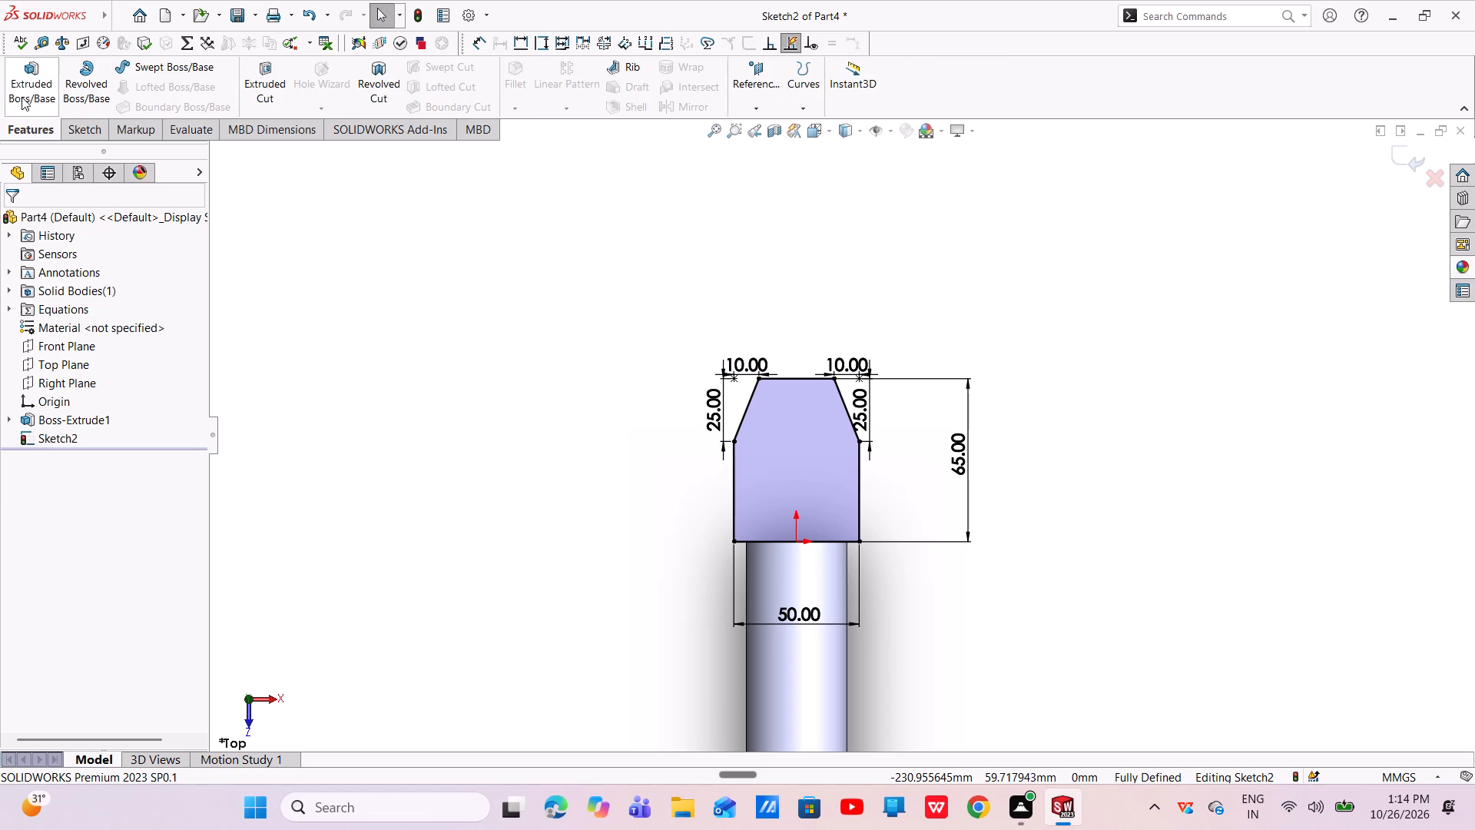
pyautogui.click(22, 97)
pyautogui.scroll(-2, 955, 252)
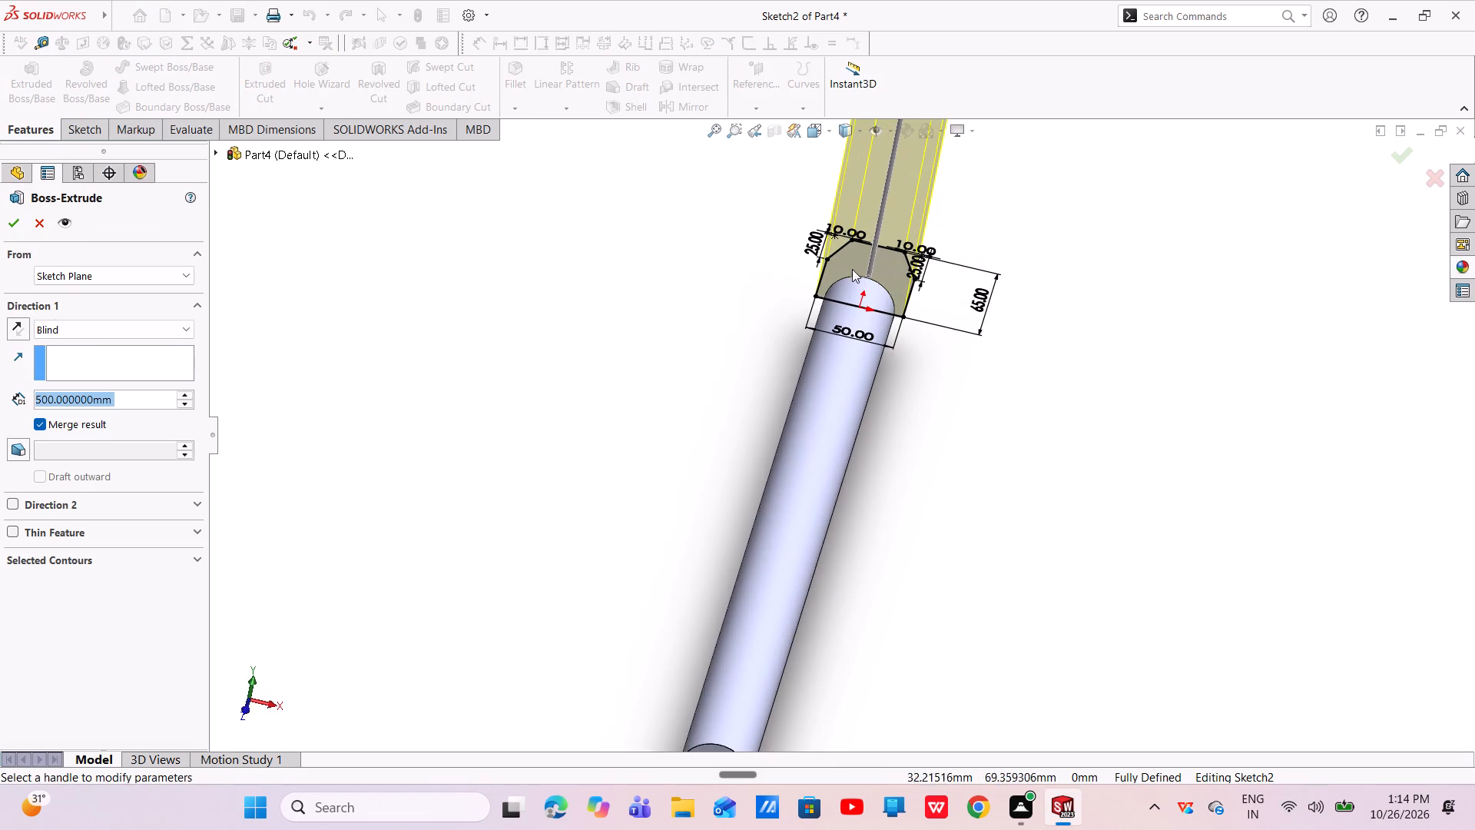
pyautogui.click(140, 324)
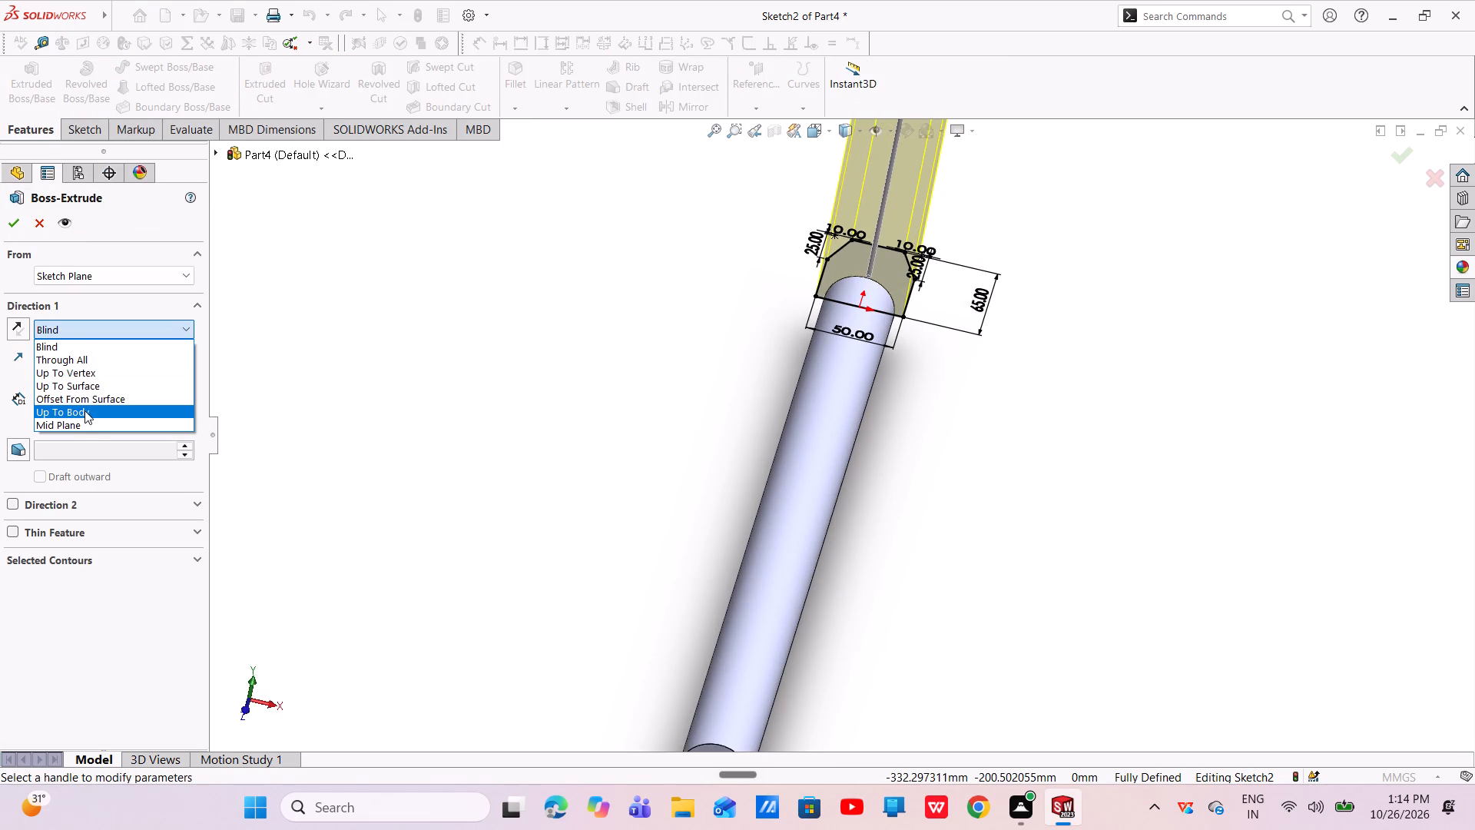
pyautogui.click(90, 423)
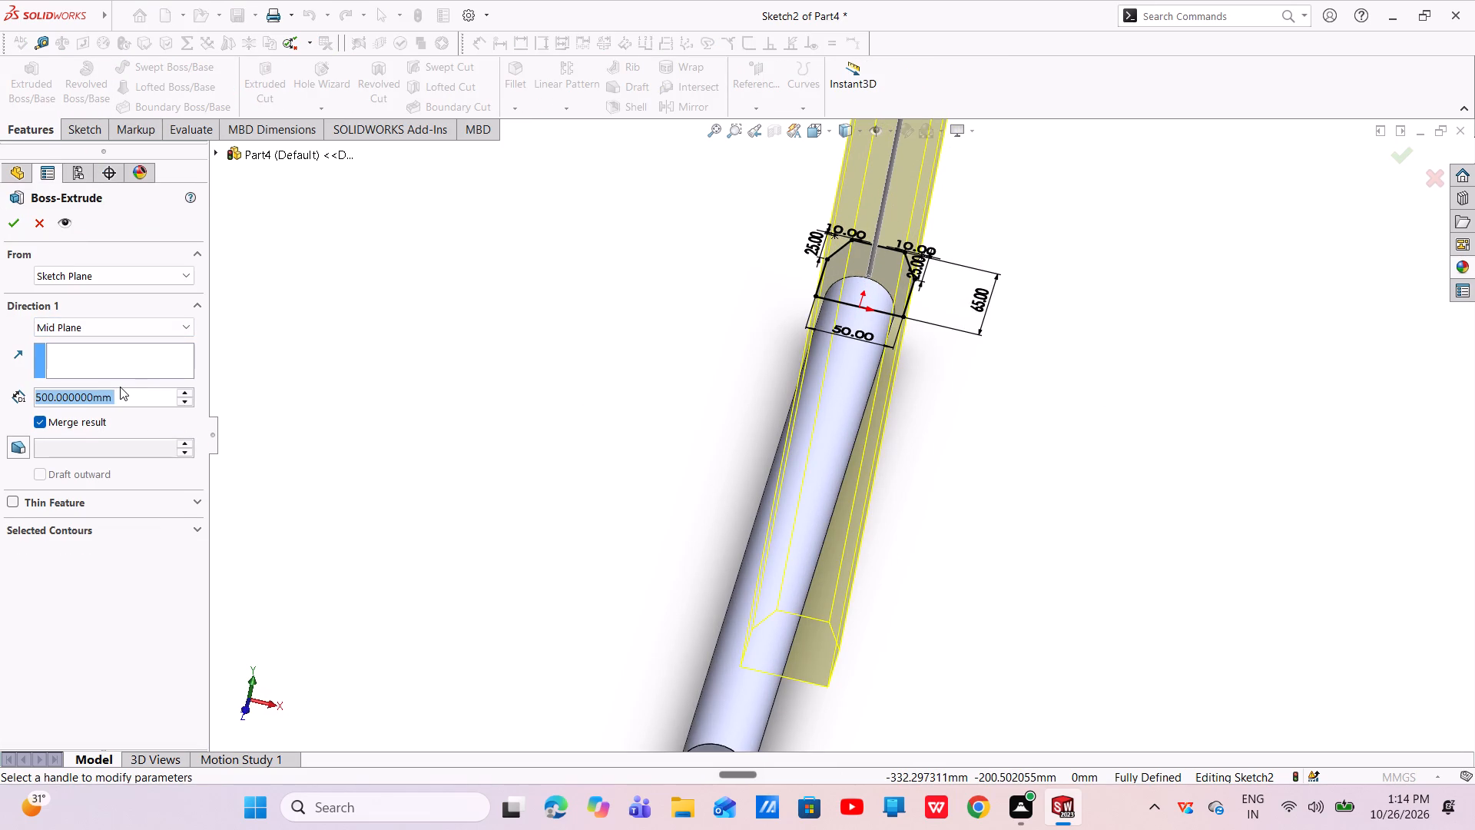
pyautogui.press('BackSpace')
pyautogui.write('40')
pyautogui.press('Return')
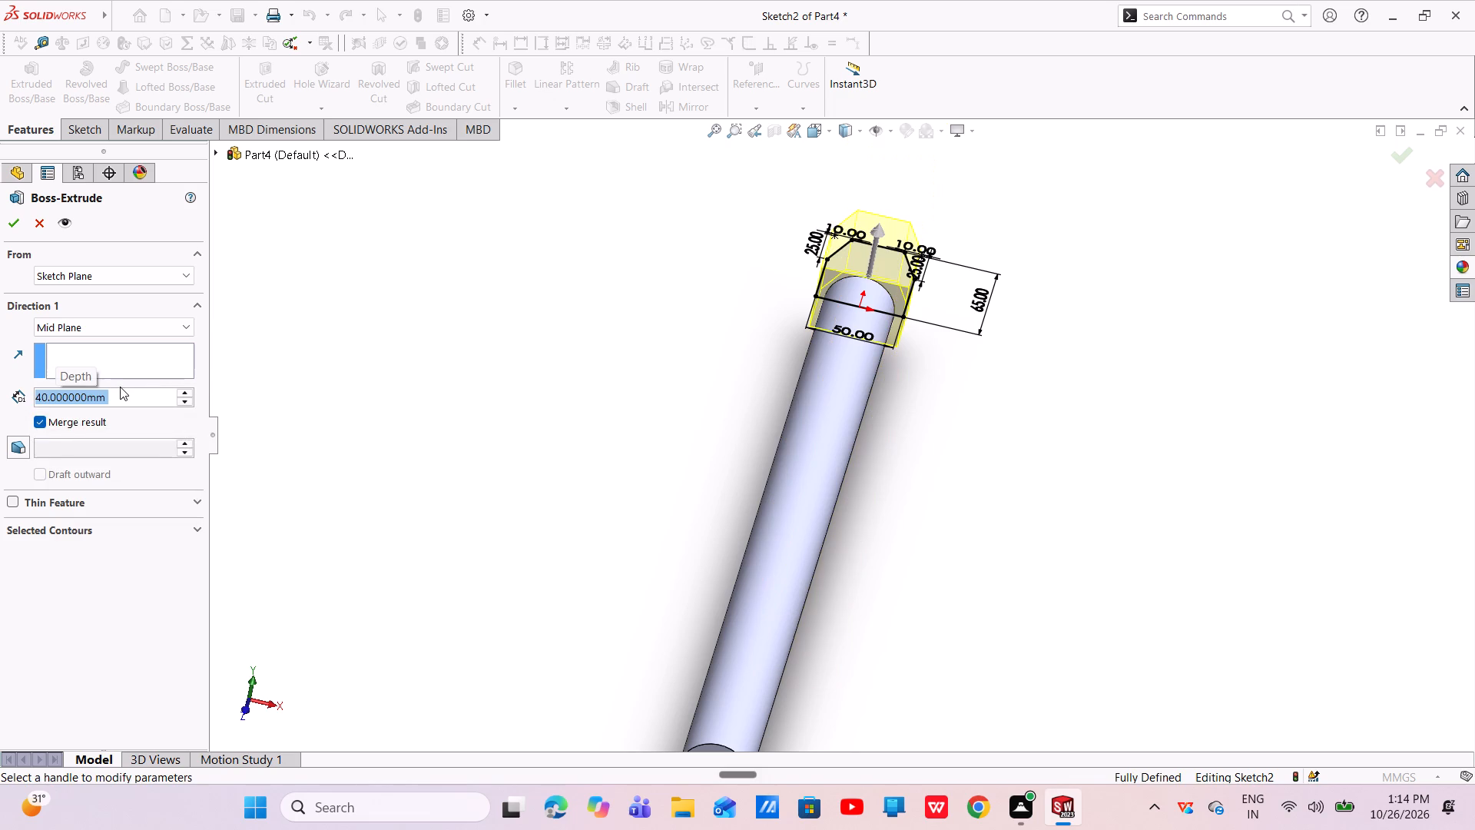
pyautogui.scroll(2, 793, 290)
pyautogui.moveTo(785, 287); pyautogui.dragTo(598, 430, button='middle')
pyautogui.scroll(-1, 755, 301)
pyautogui.scroll(-1, 920, 342)
pyautogui.click(21, 227)
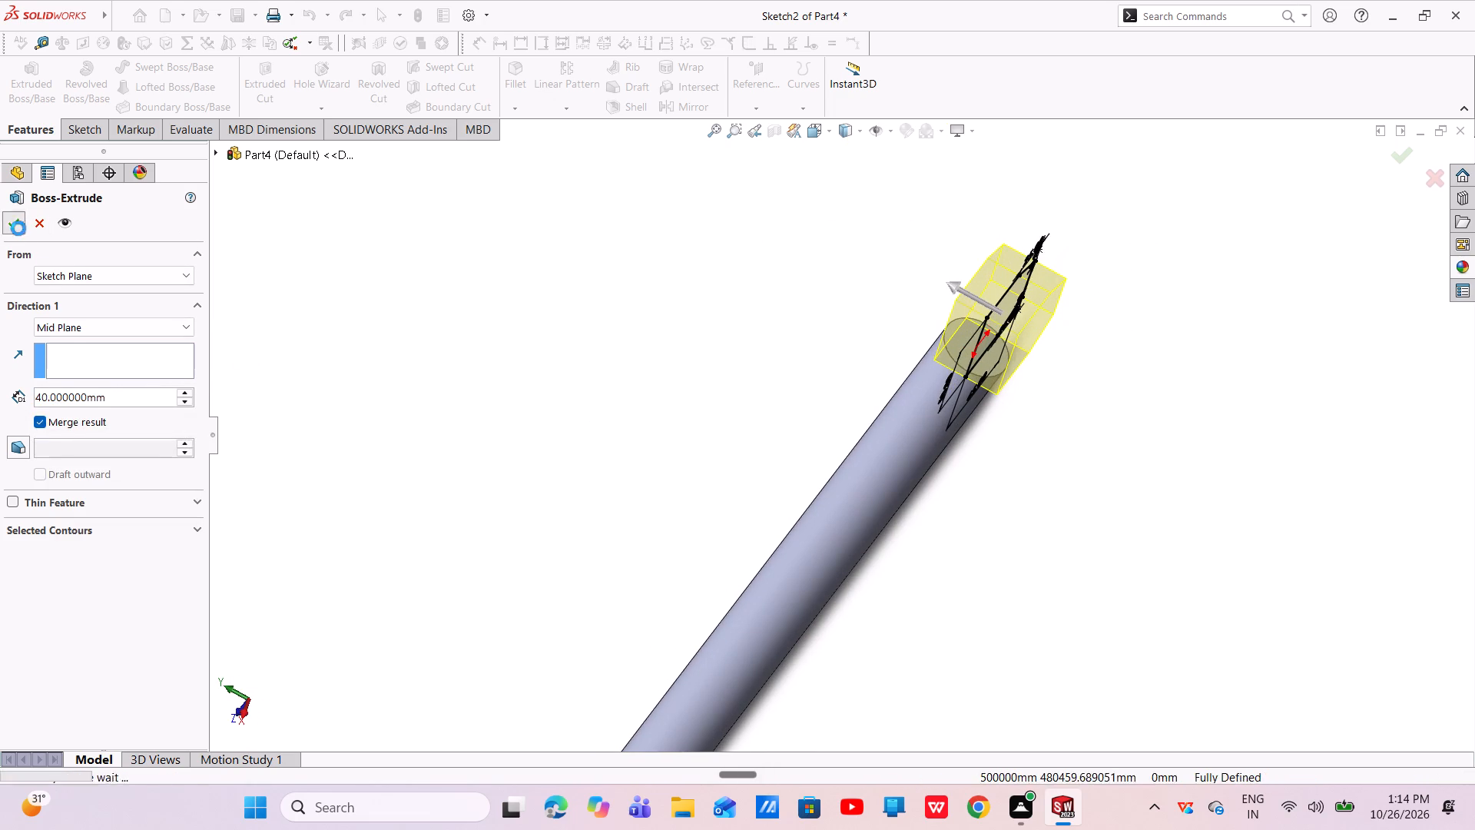
# Edit the end block's extrusion and set its mid-plane depth to 30 mm.
pyautogui.scroll(-6, 1032, 320)
pyautogui.moveTo(798, 330); pyautogui.dragTo(833, 383, button='middle')
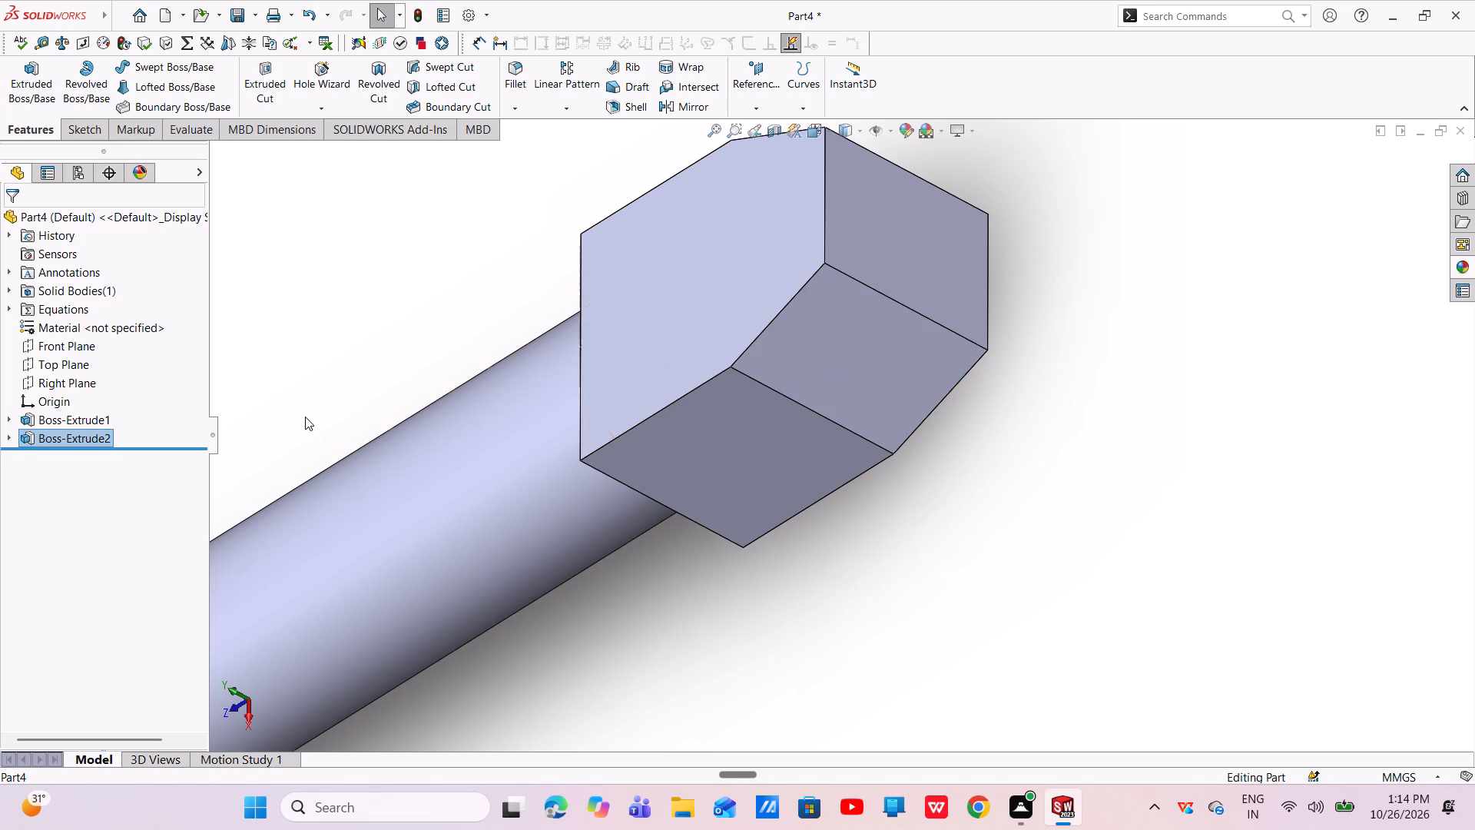
pyautogui.click(22, 438)
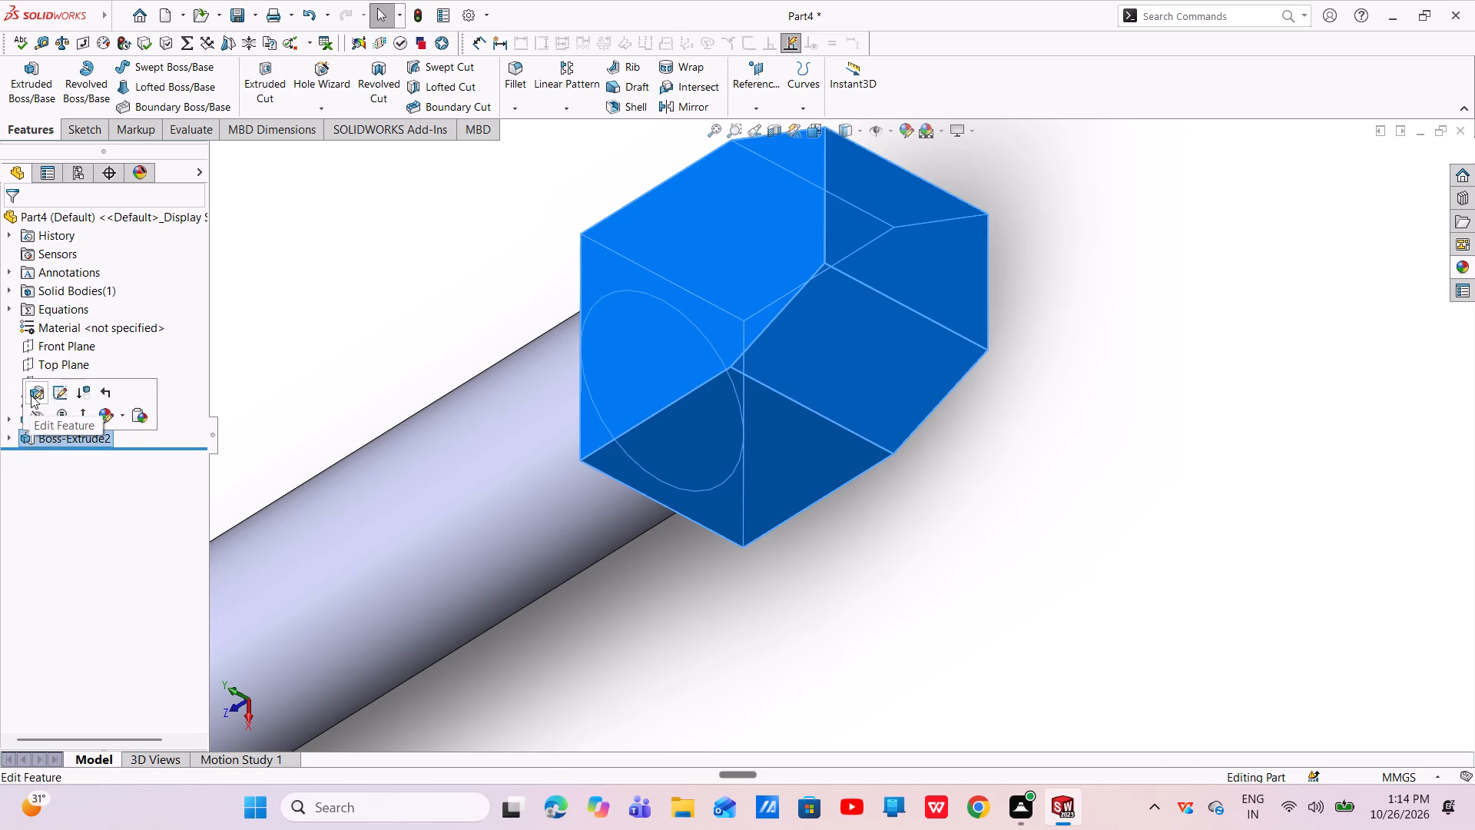
pyautogui.click(31, 395)
pyautogui.press('BackSpace')
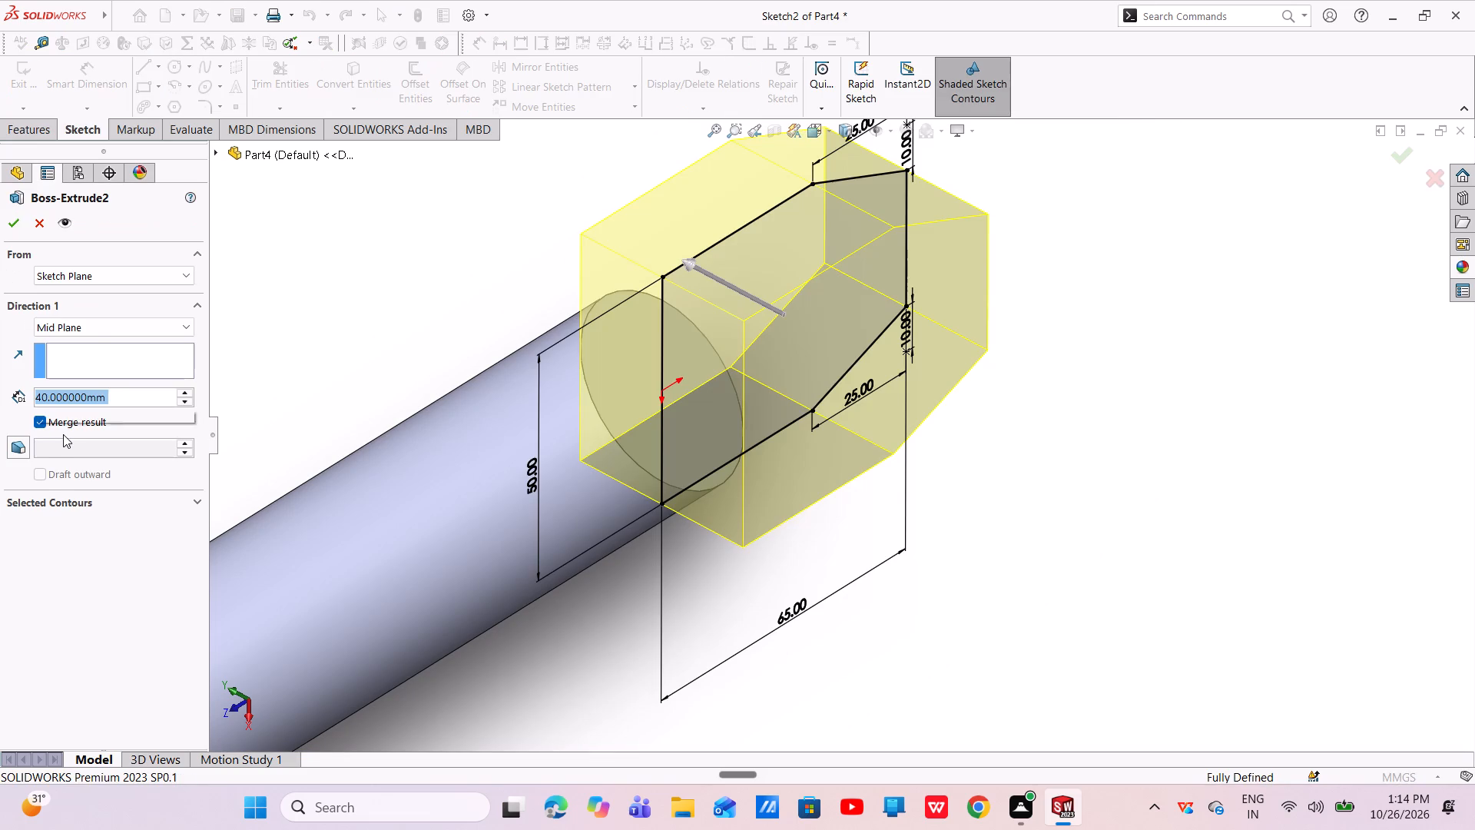
pyautogui.write('30')
pyautogui.press('Return')
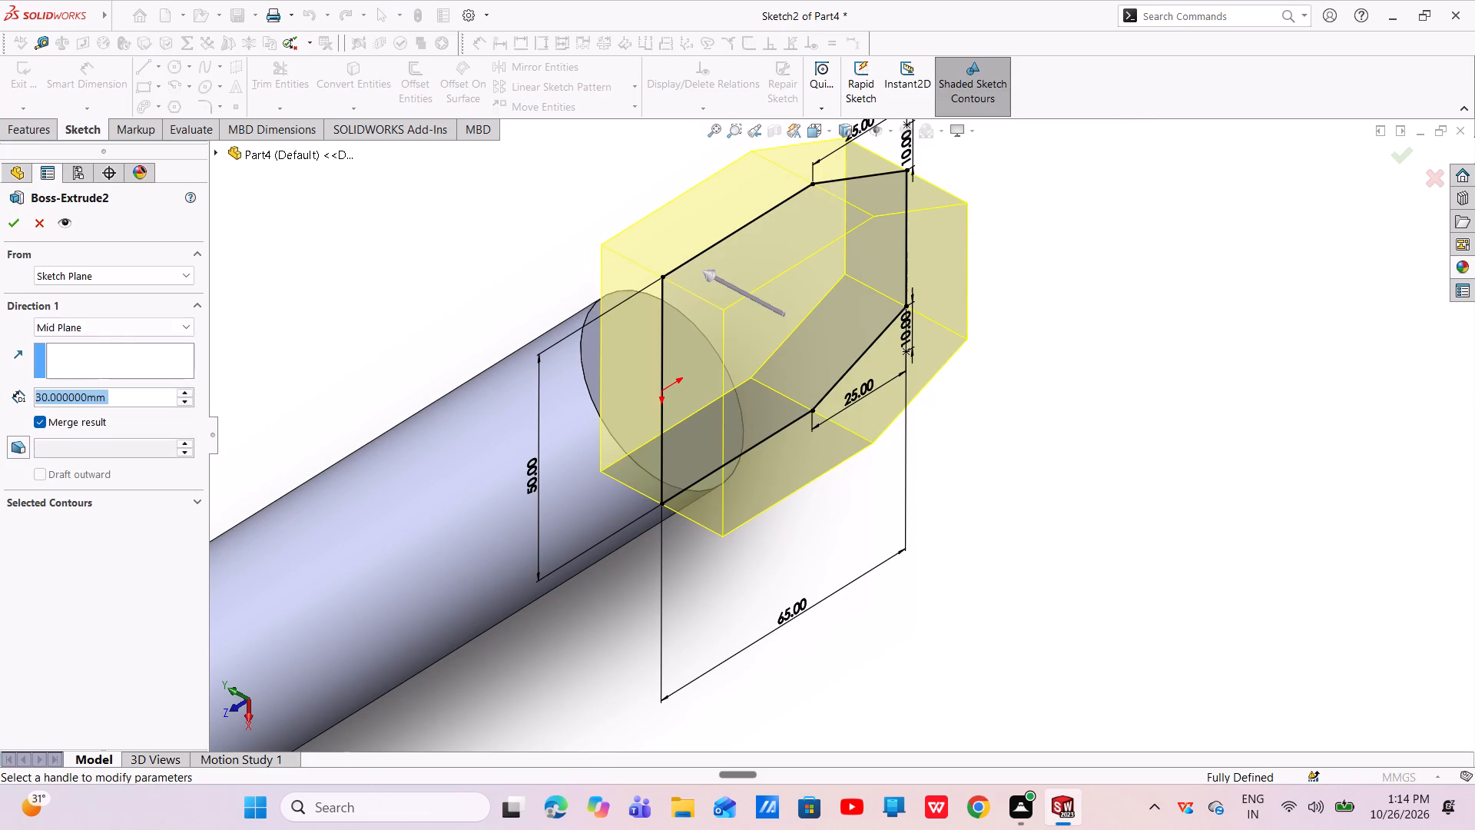
pyautogui.click(11, 220)
# Start a sketch on the end block's flat chamfered-profile face and draw a circle about 19.7 mm in diameter, about 40 mm from the base edge.
pyautogui.scroll(3, 834, 399)
pyautogui.moveTo(764, 375); pyautogui.dragTo(714, 345, button='middle')
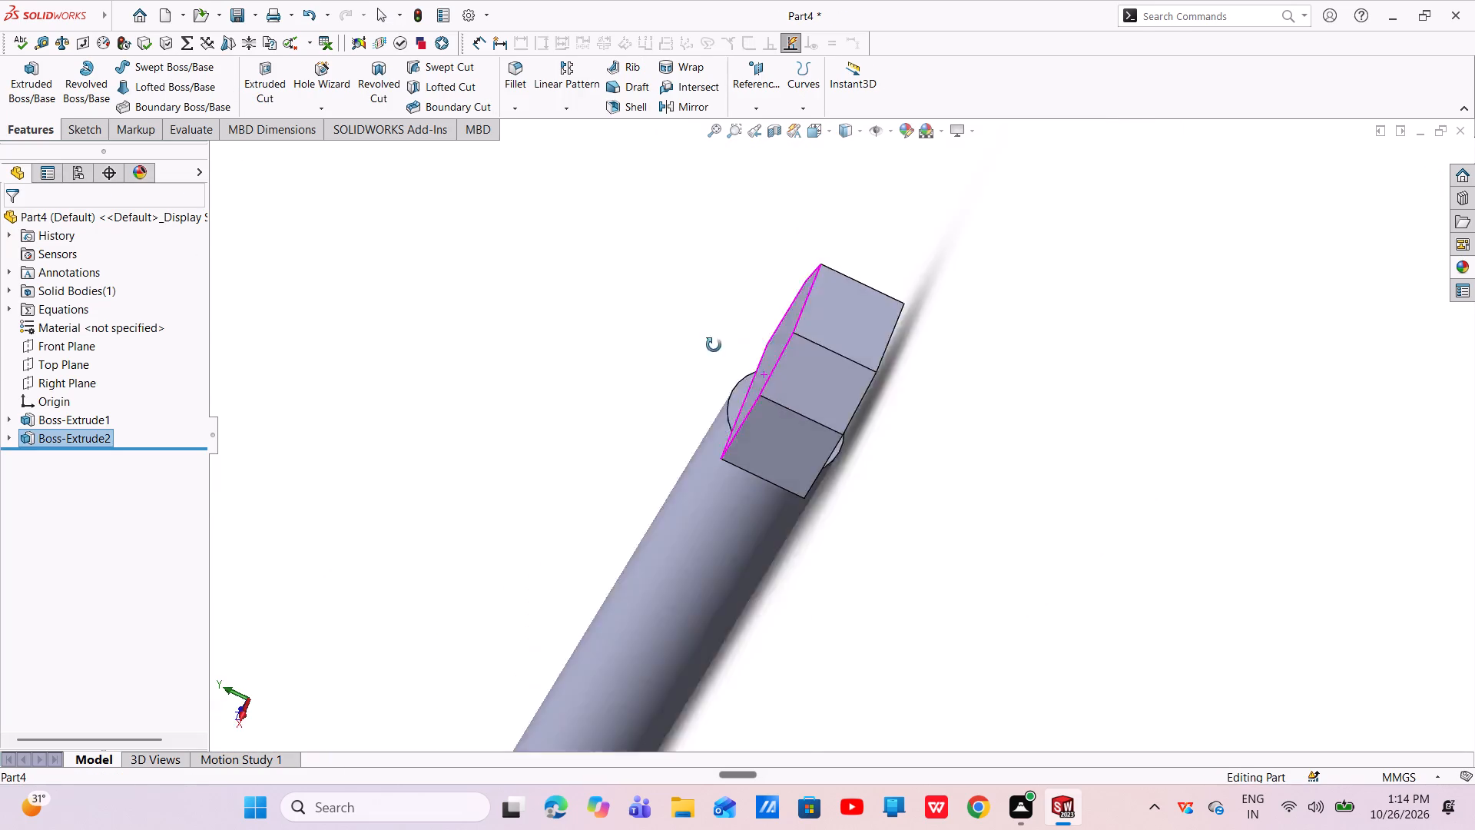
pyautogui.moveTo(714, 345); pyautogui.dragTo(663, 301, button='middle')
pyautogui.scroll(-5, 872, 449)
pyautogui.scroll(4, 827, 443)
pyautogui.moveTo(796, 435); pyautogui.dragTo(833, 240, button='middle')
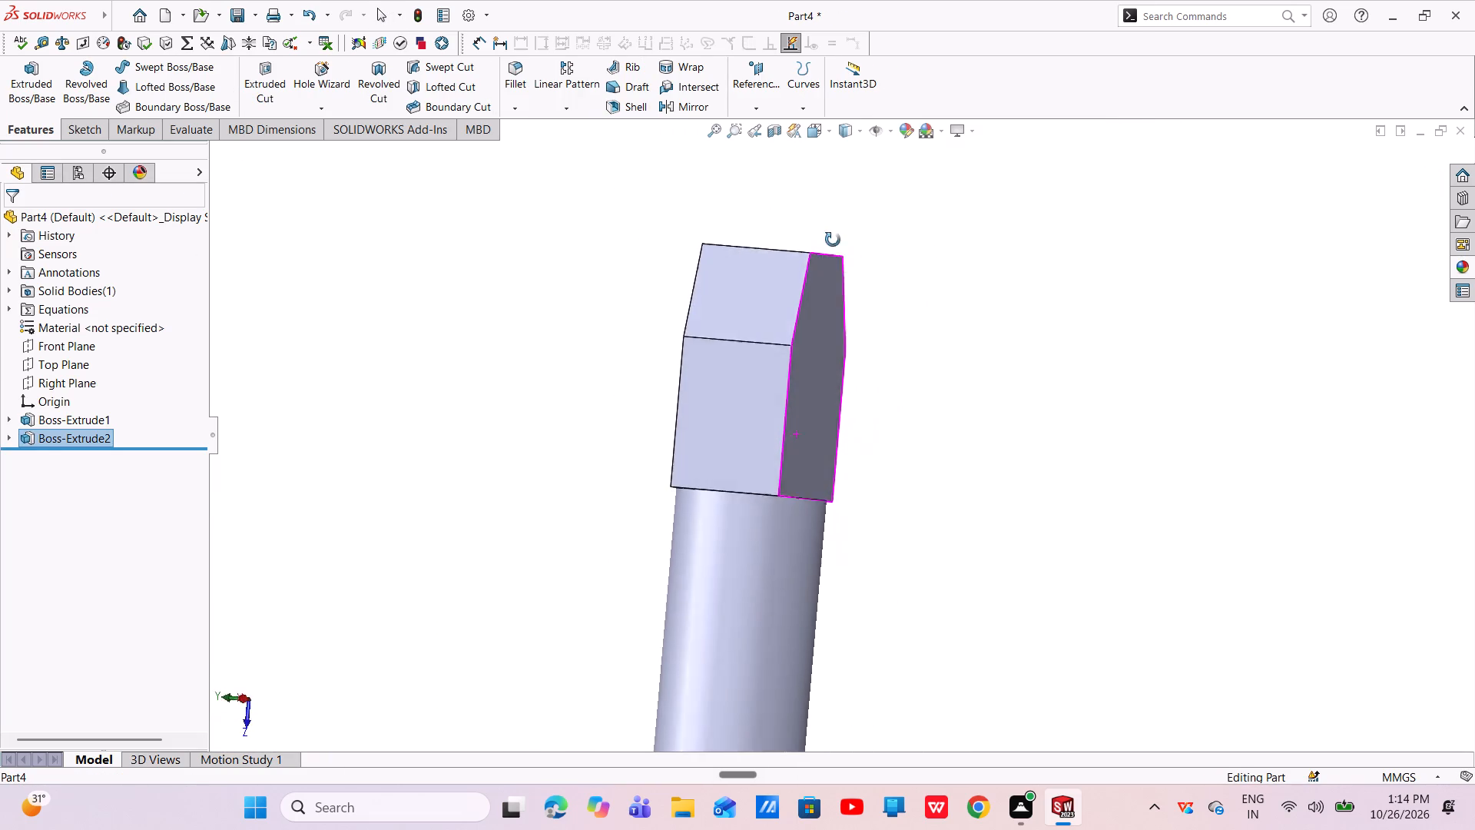
pyautogui.moveTo(833, 240); pyautogui.dragTo(909, 338, button='middle')
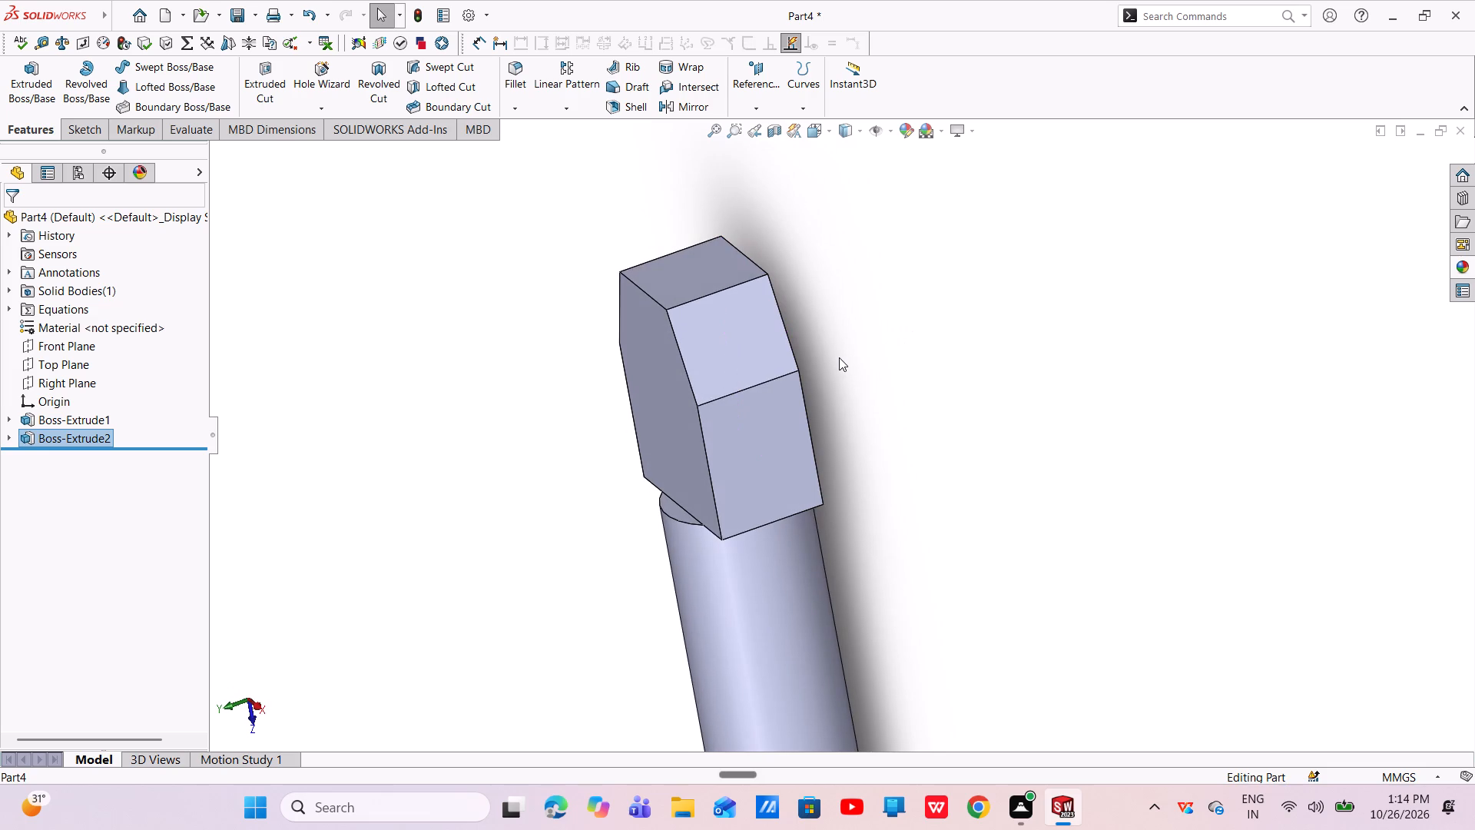
pyautogui.click(649, 420)
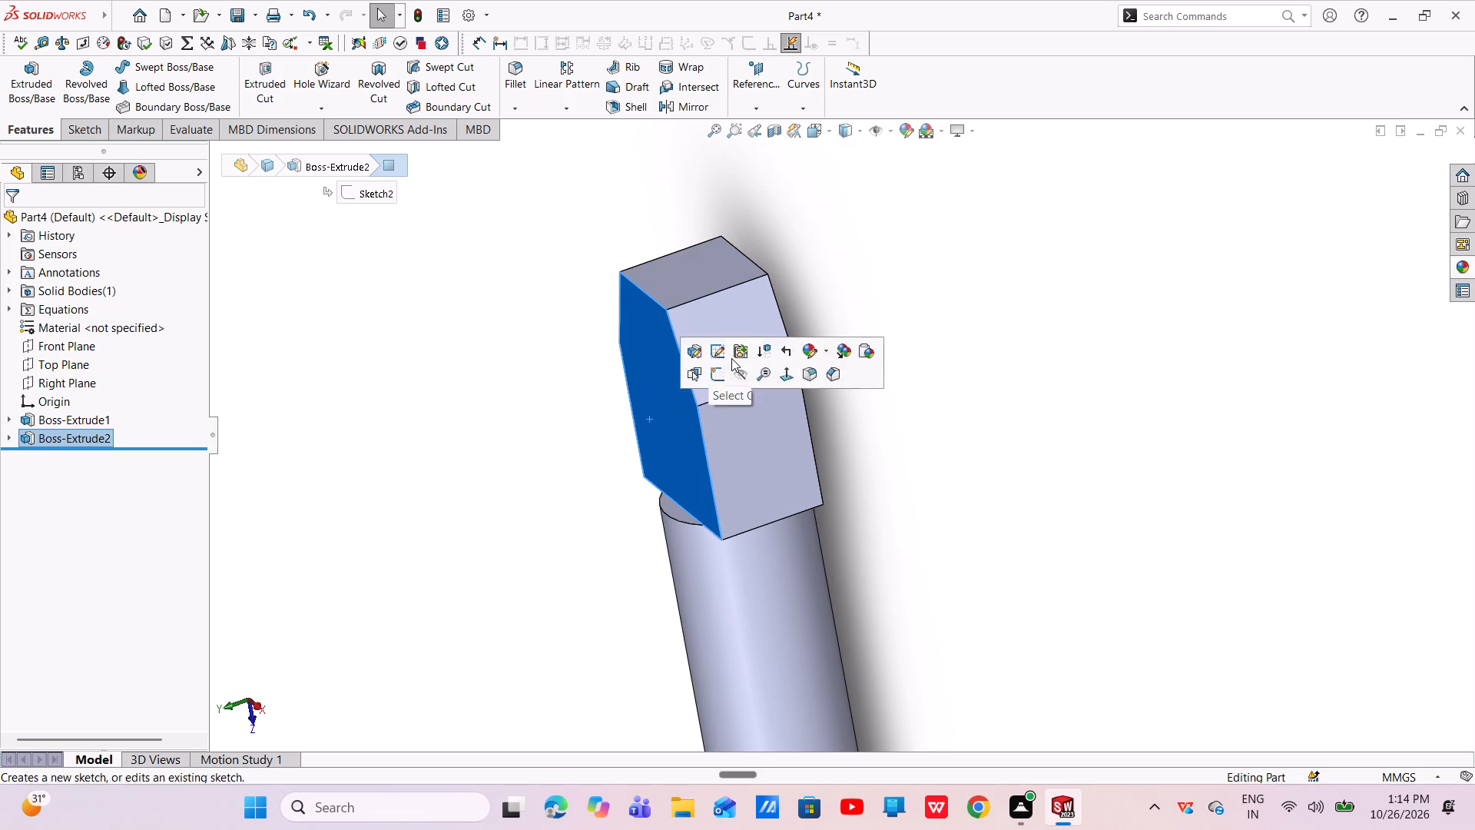
pyautogui.click(723, 373)
pyautogui.scroll(-7, 860, 174)
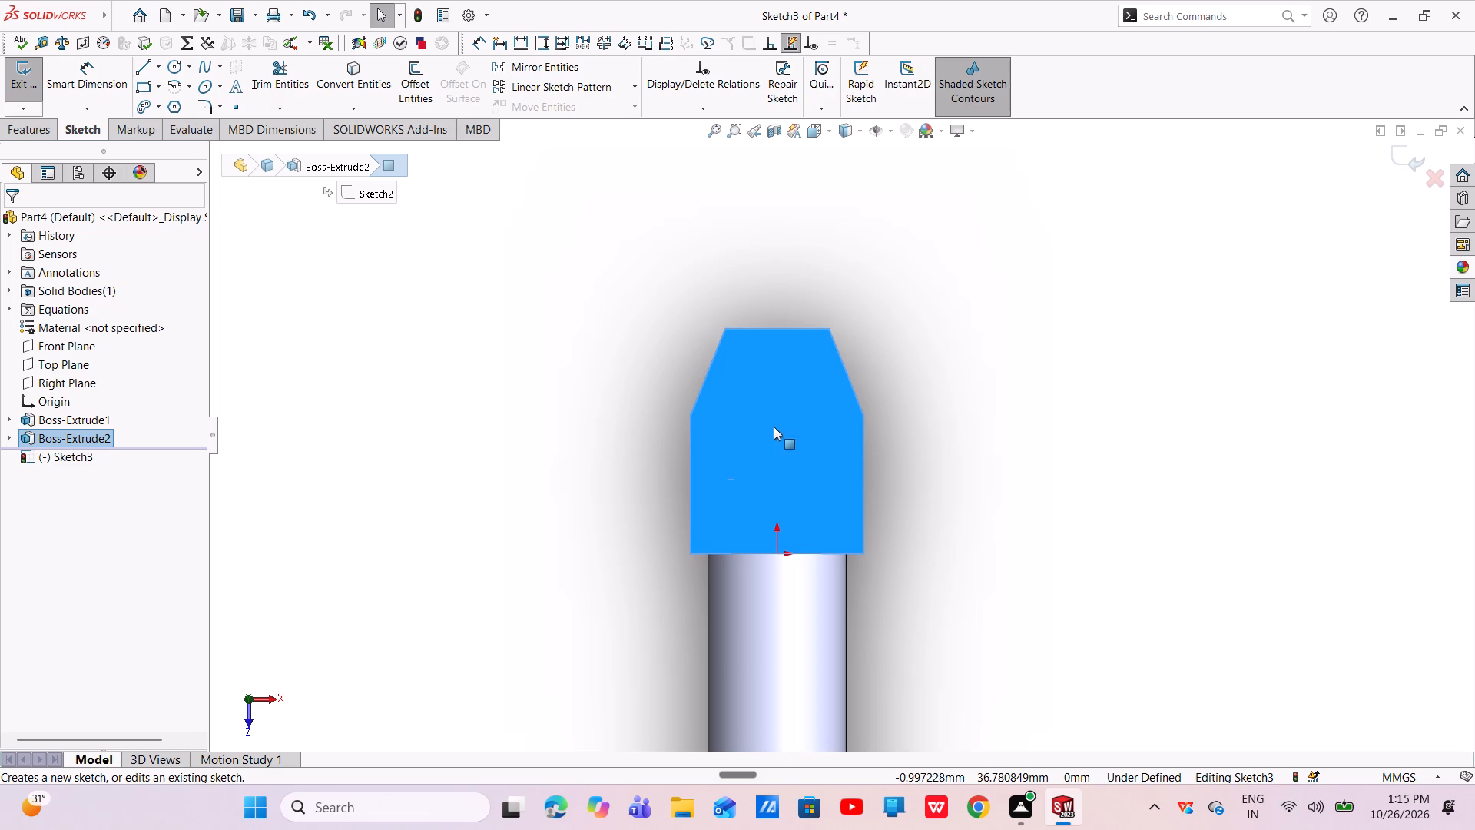
pyautogui.click(181, 70)
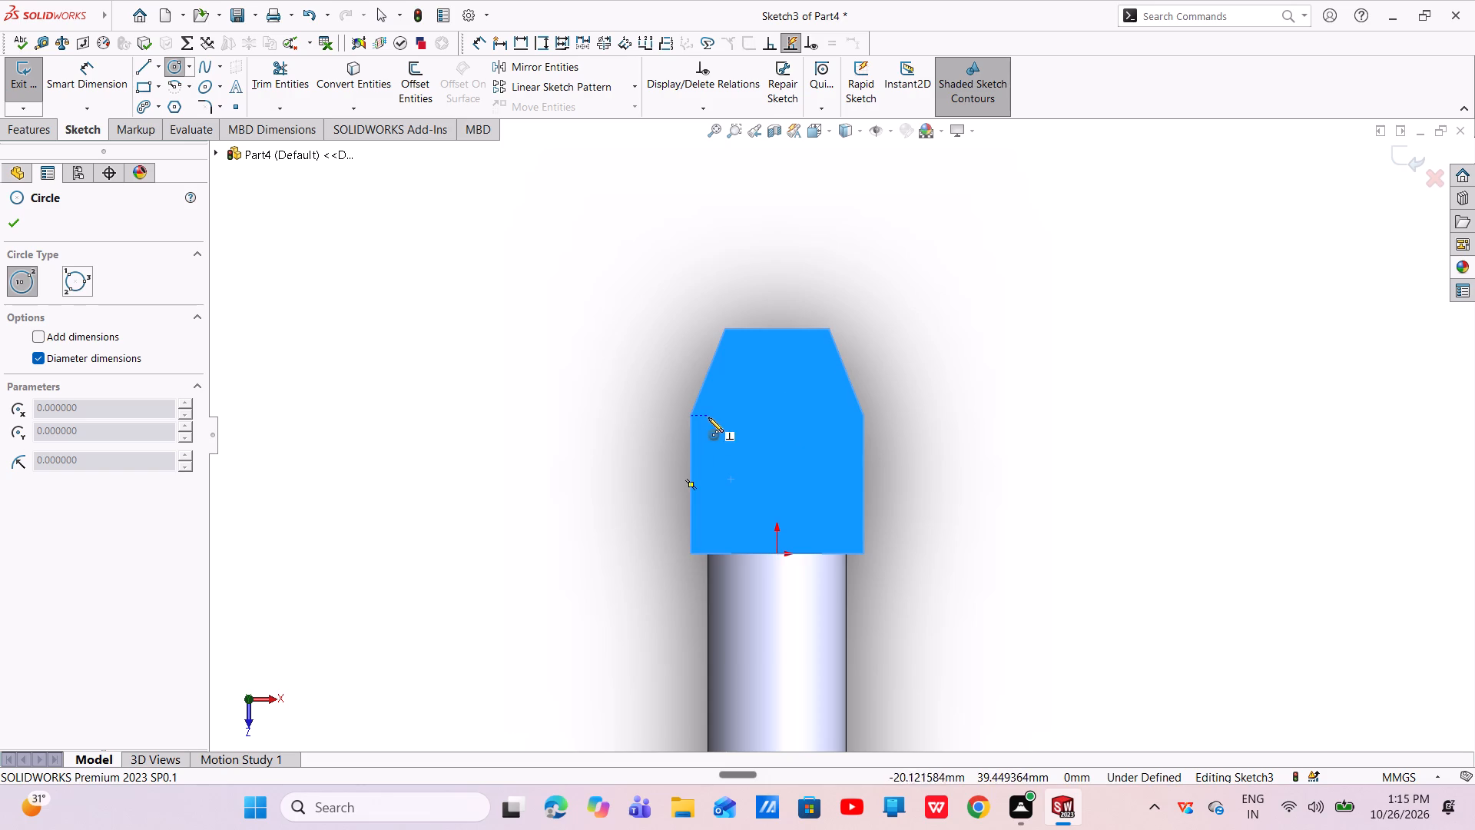
pyautogui.click(772, 414)
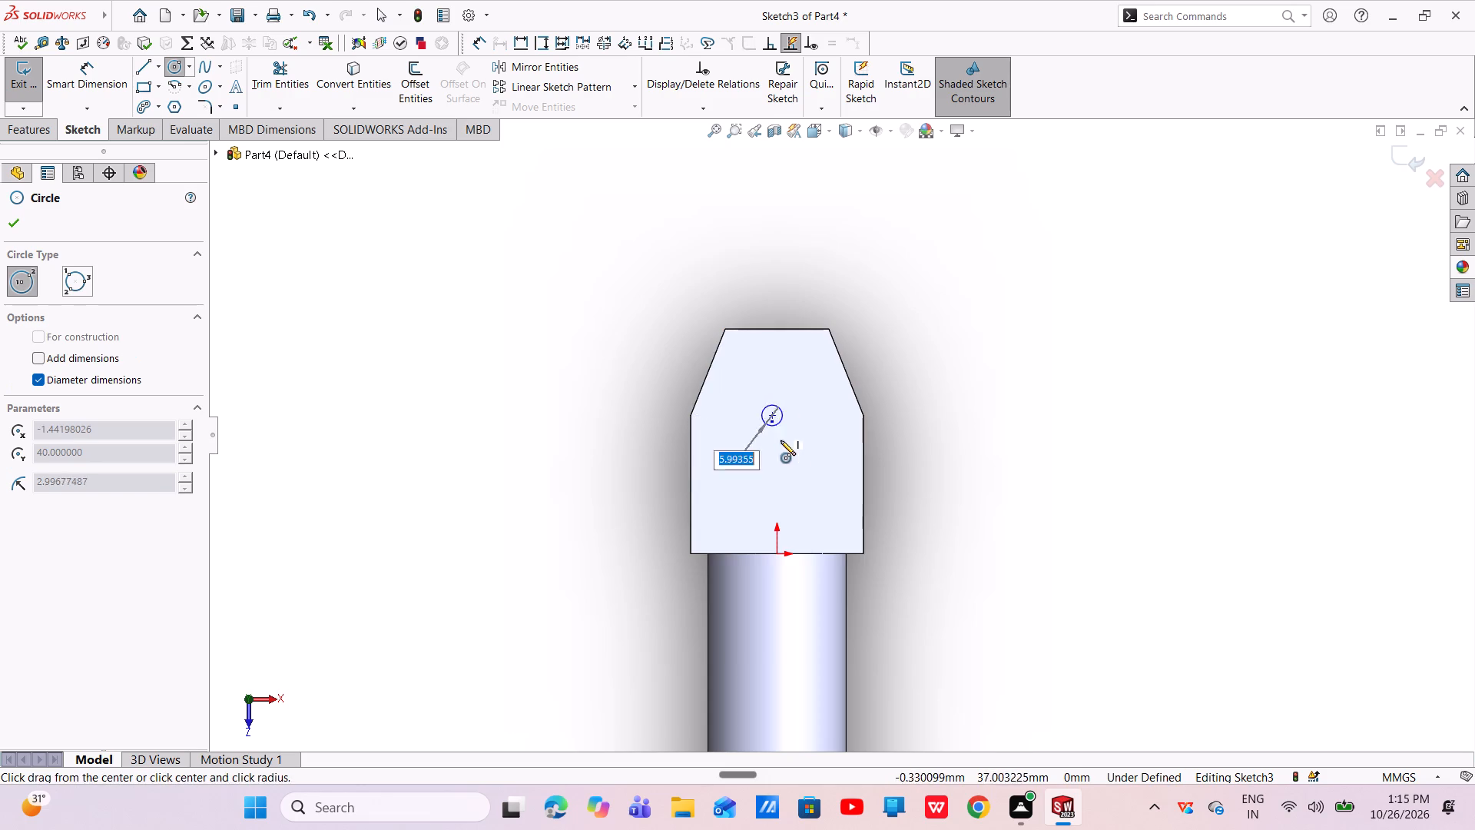
pyautogui.click(782, 446)
pyautogui.rightClick(782, 444)
pyautogui.click(807, 458)
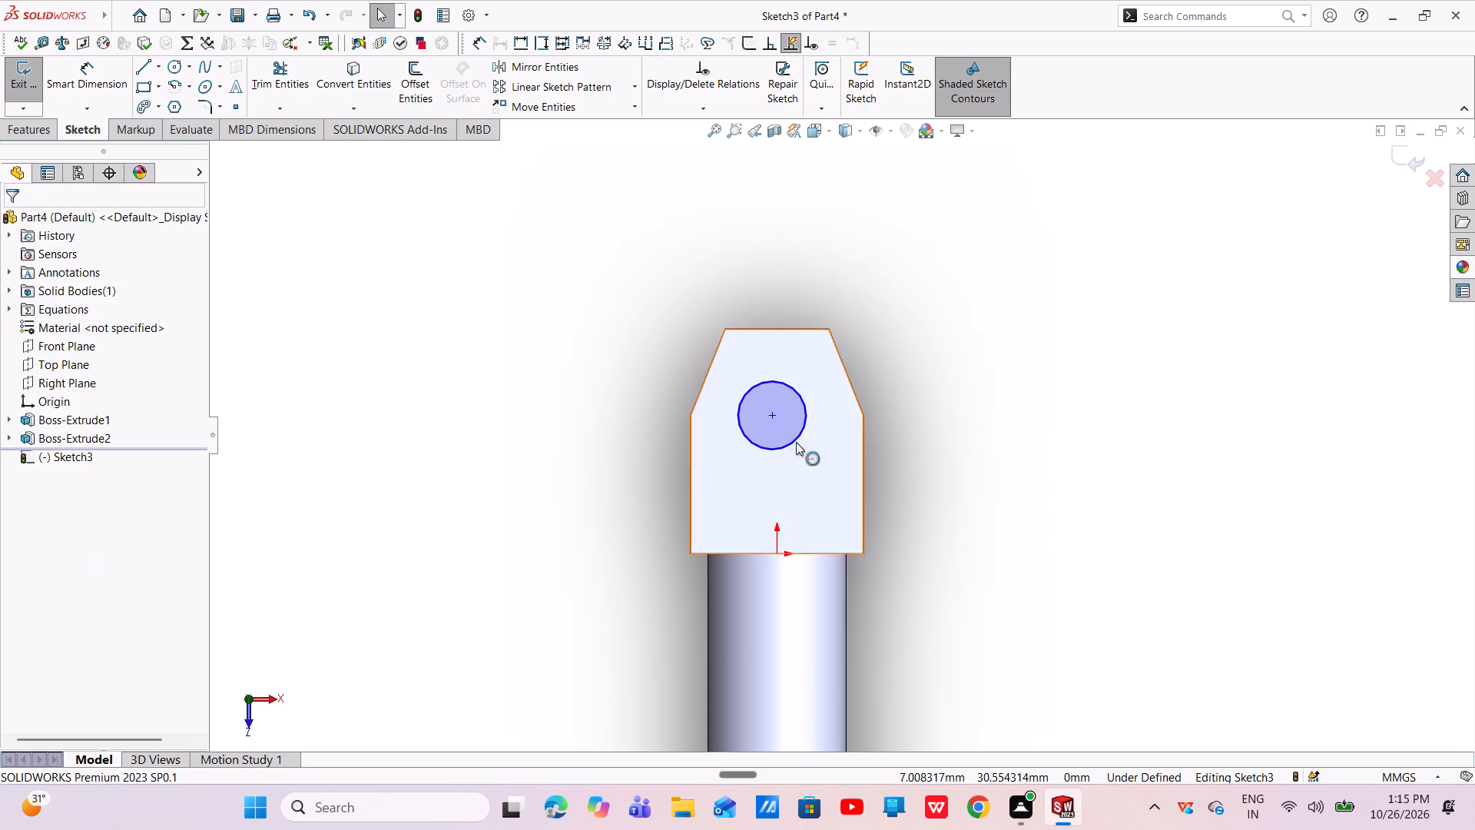
# Dimension the circle's diameter as 20 mm.
pyautogui.click(88, 63)
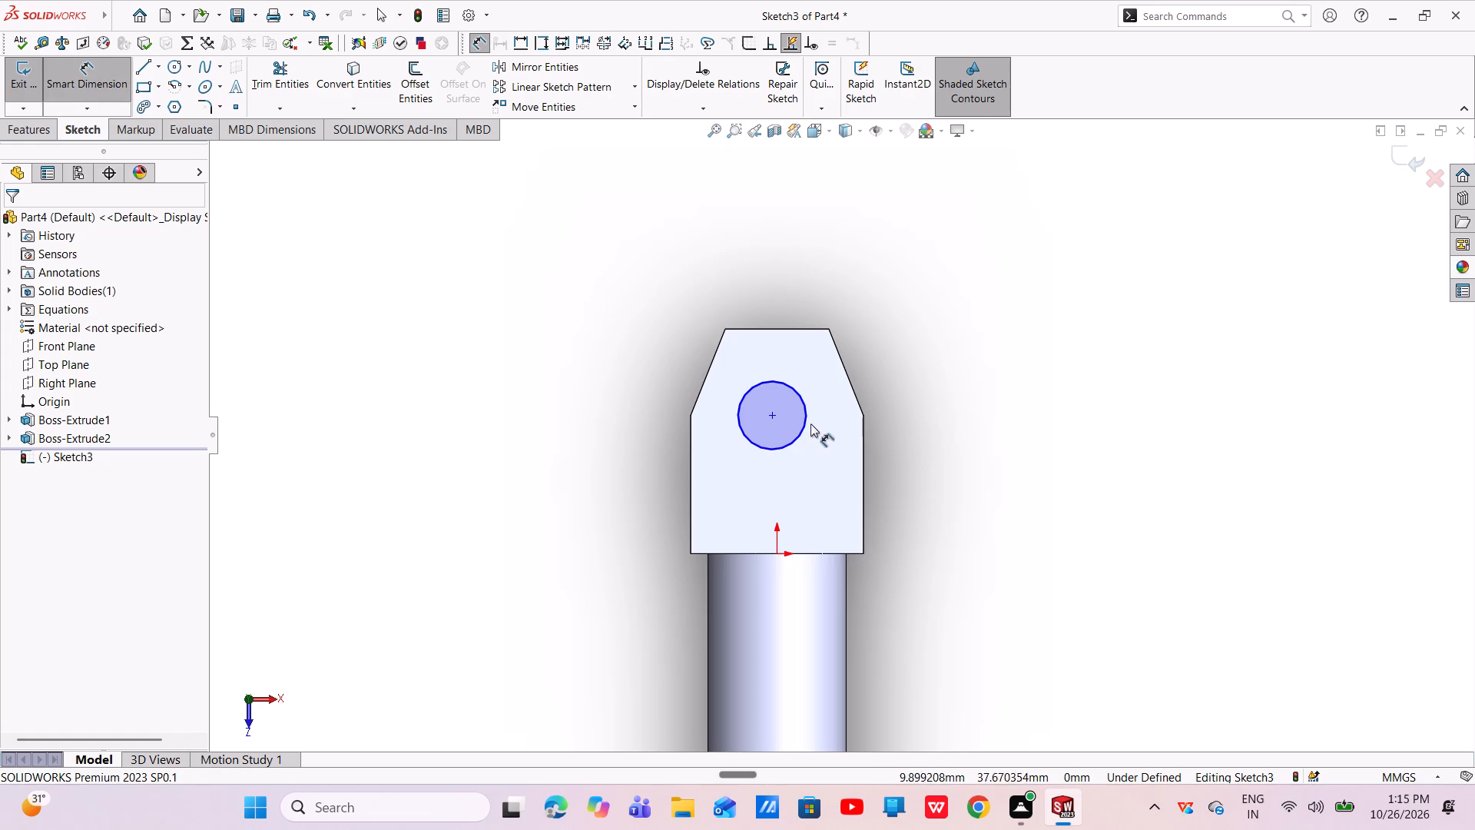
pyautogui.click(804, 427)
pyautogui.click(930, 352)
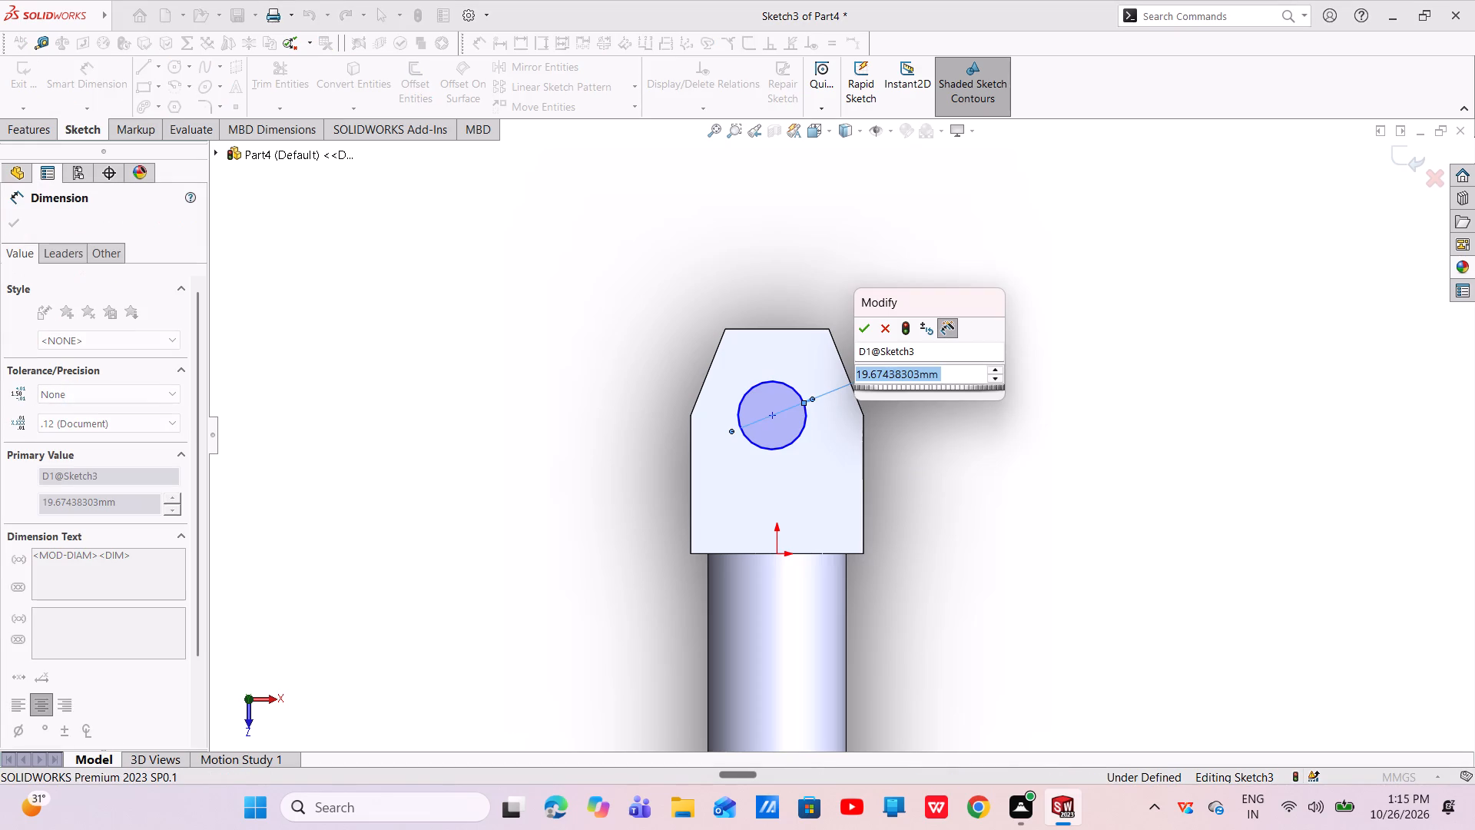
pyautogui.press('BackSpace')
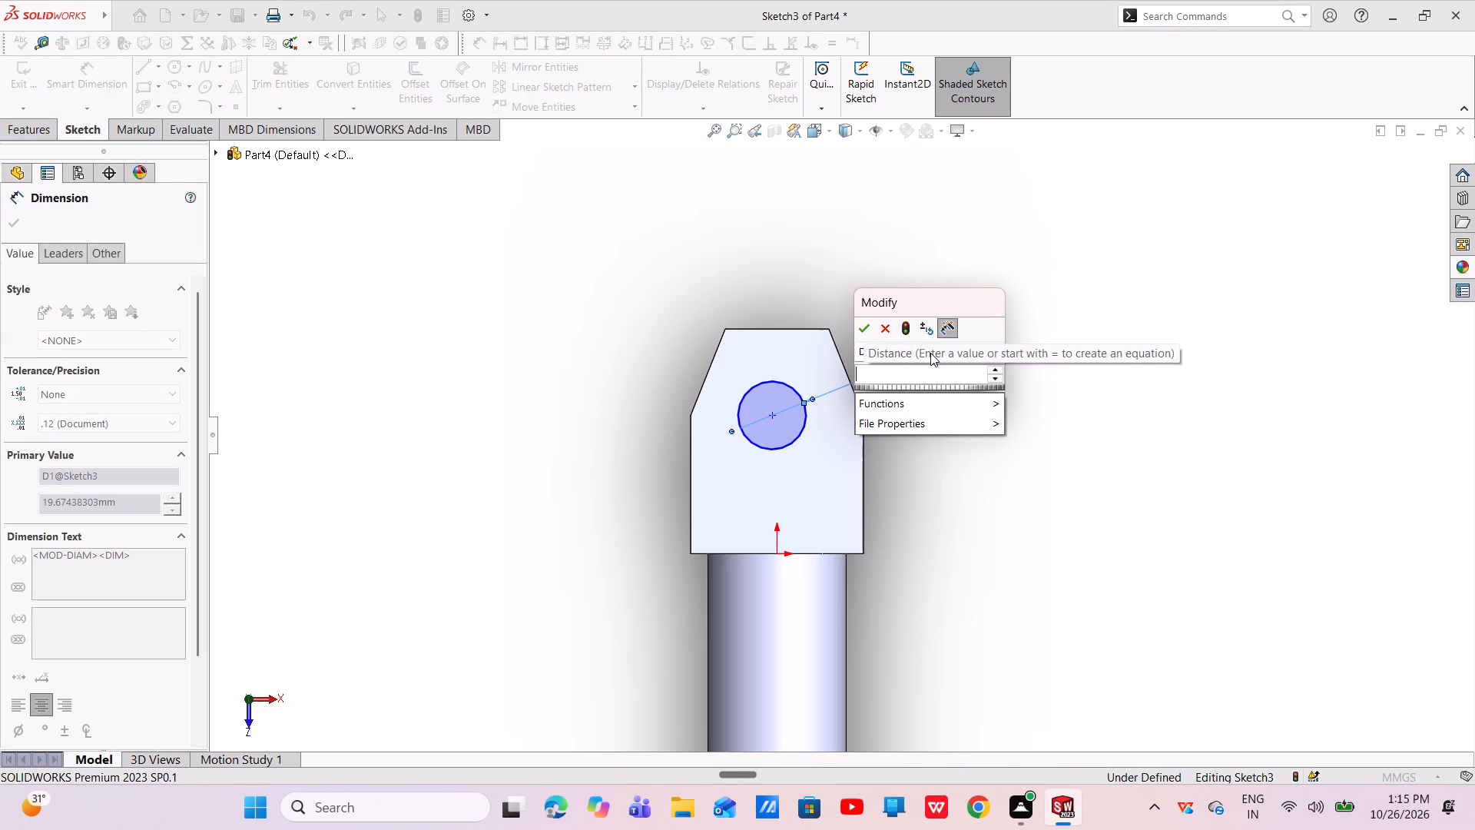
pyautogui.write('20')
pyautogui.press('Return')
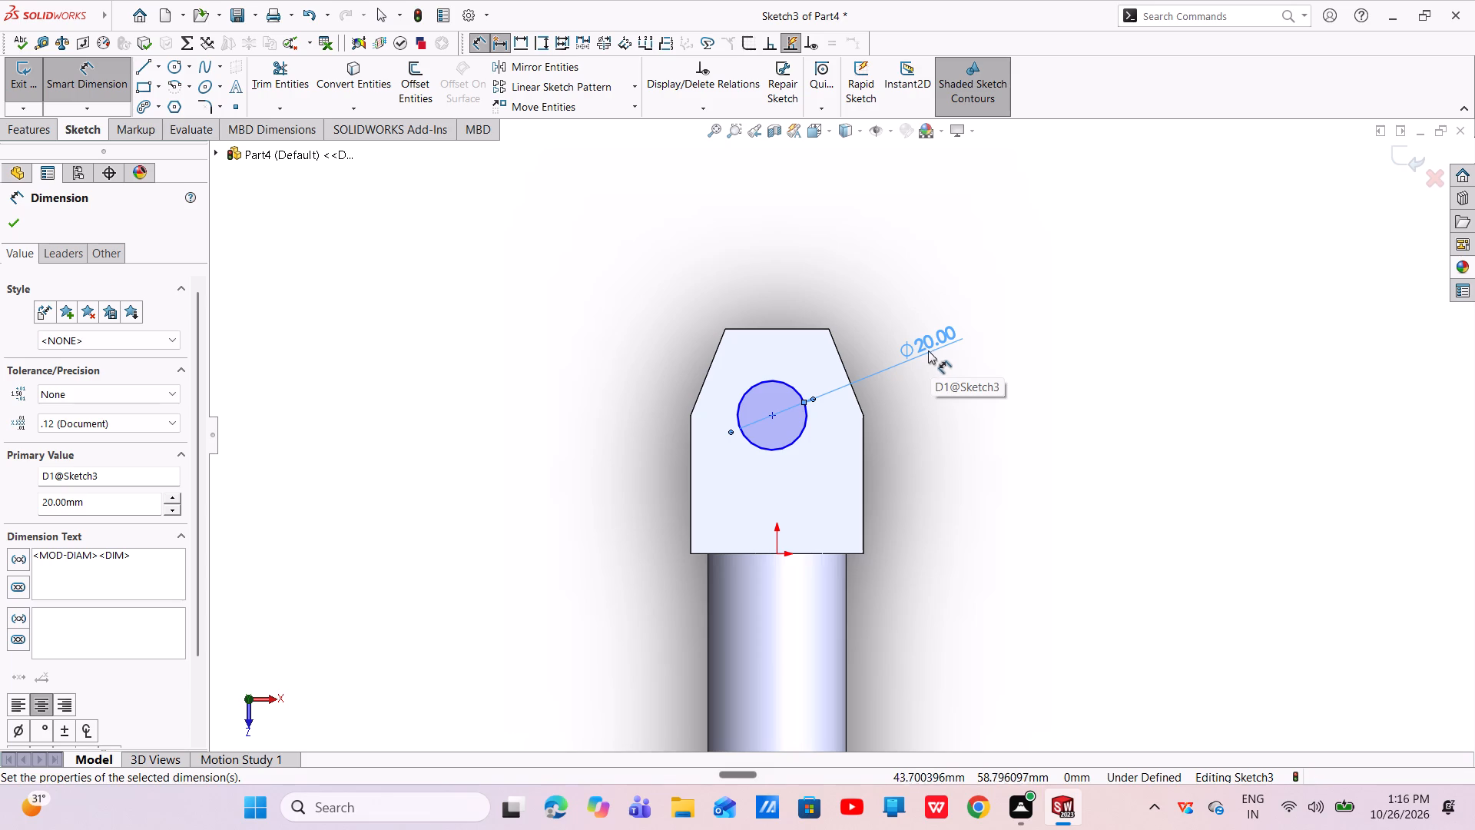
pyautogui.press('Escape')
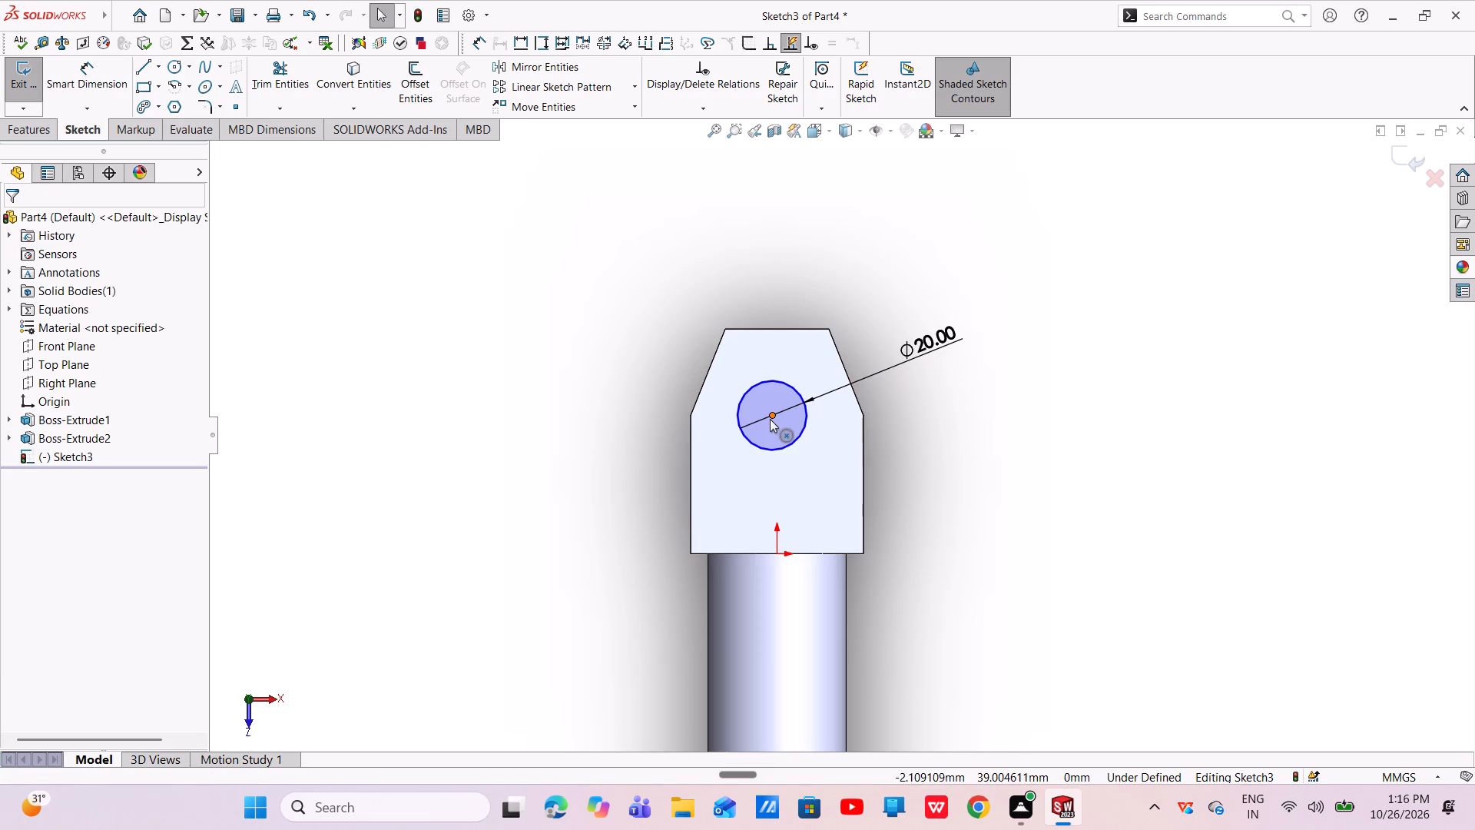
# Add a Vertical relation between the circle's centre and the origin.
pyautogui.click(770, 419)
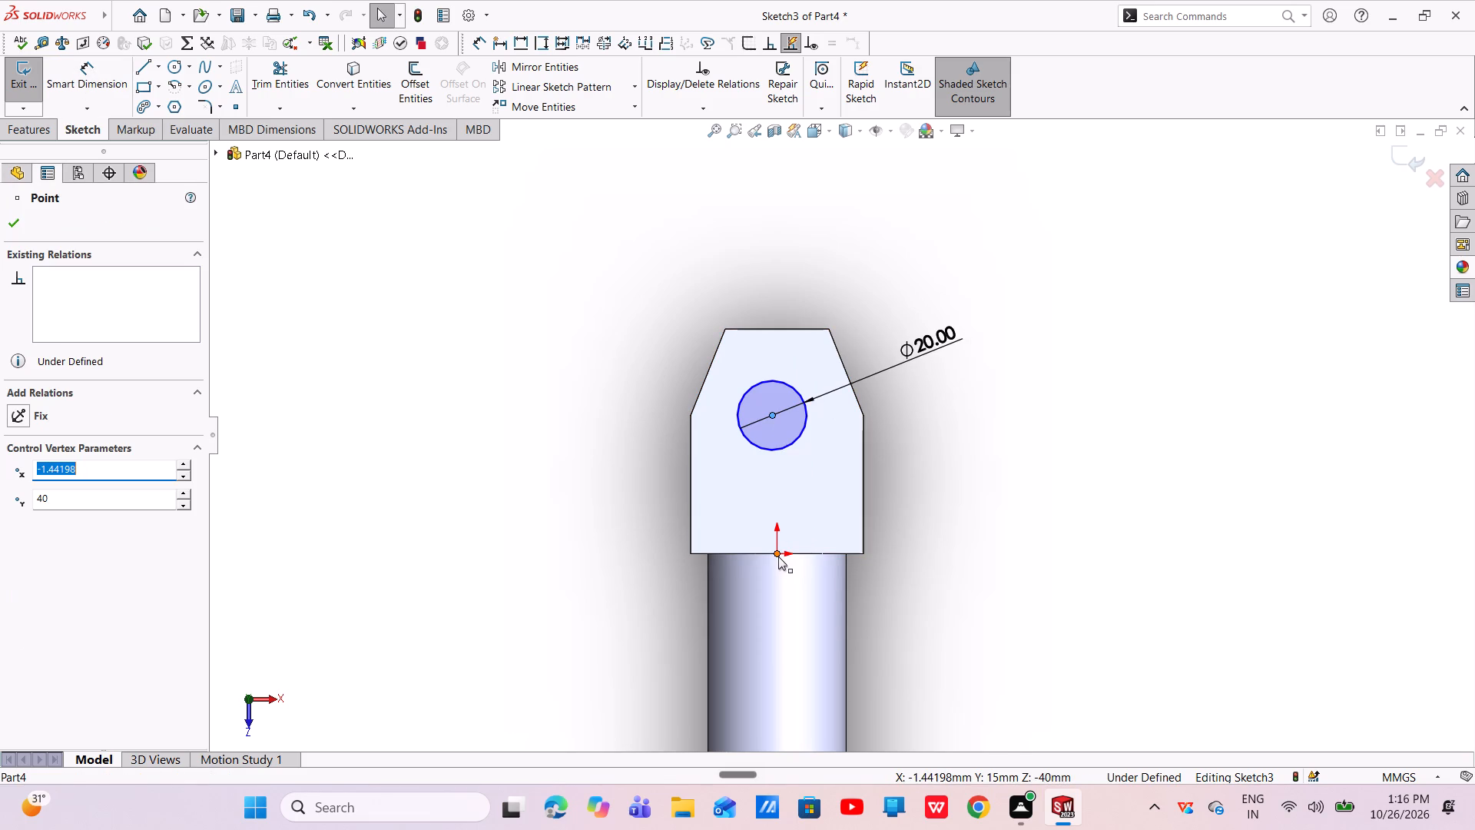
pyautogui.keyDown('ctrl'); pyautogui.click(778, 556); pyautogui.keyUp('ctrl')
pyautogui.click(845, 489)
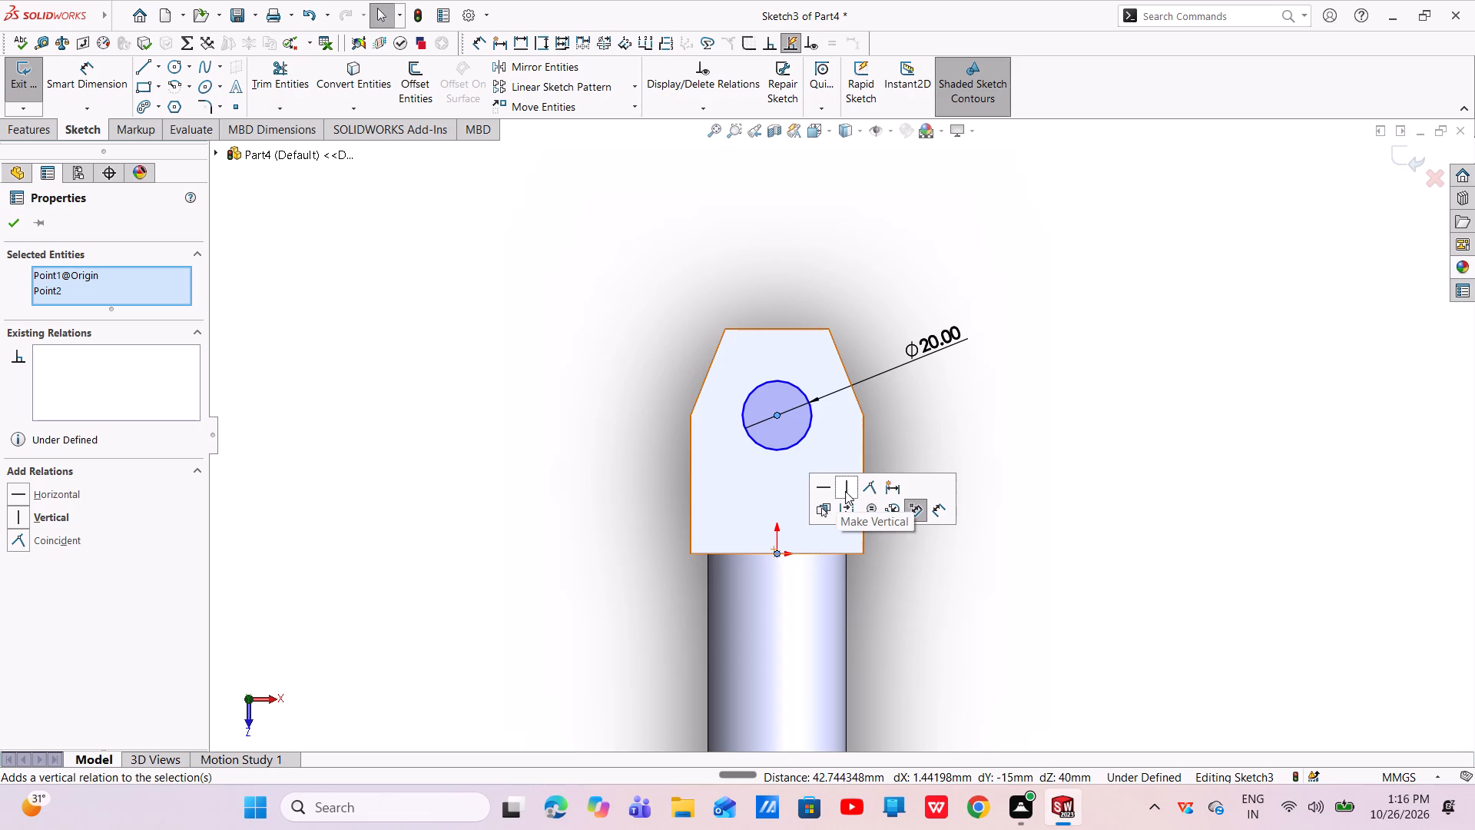
pyautogui.press('Escape')
pyautogui.press('Escape')
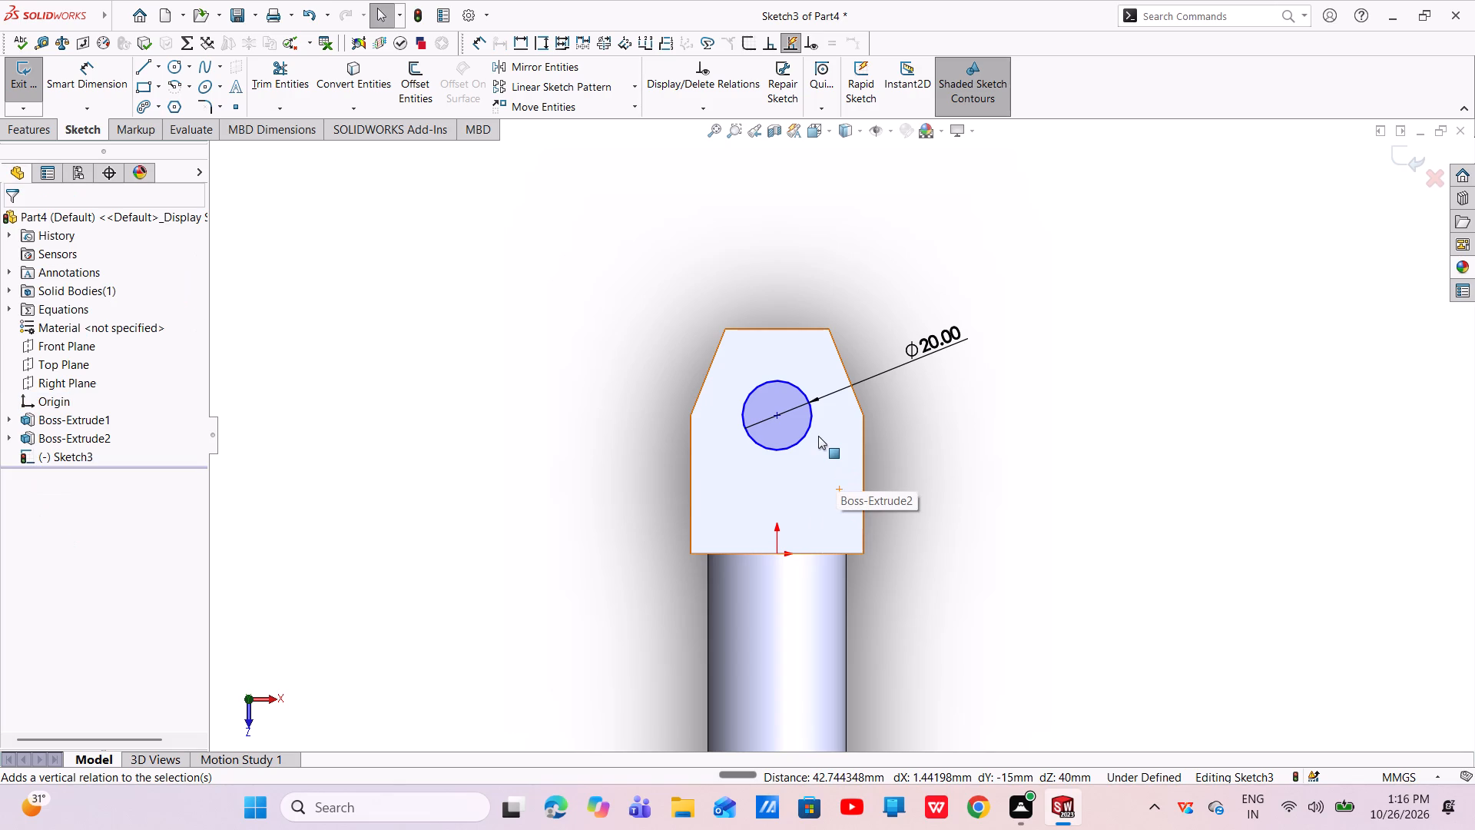
# Dimension the distance from the circle's centre to the block's base edge as 40 mm.
pyautogui.click(91, 88)
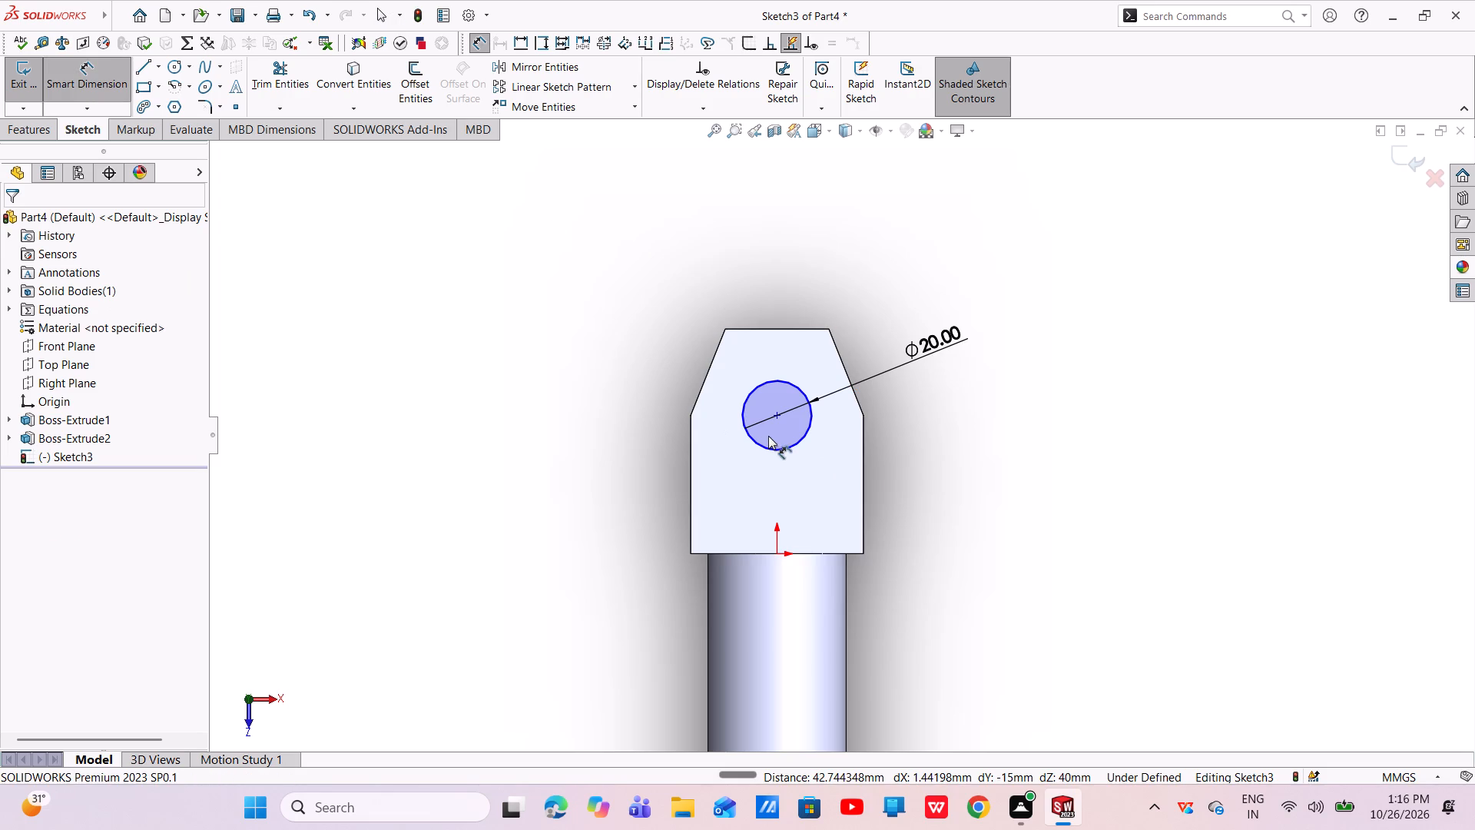
pyautogui.click(777, 413)
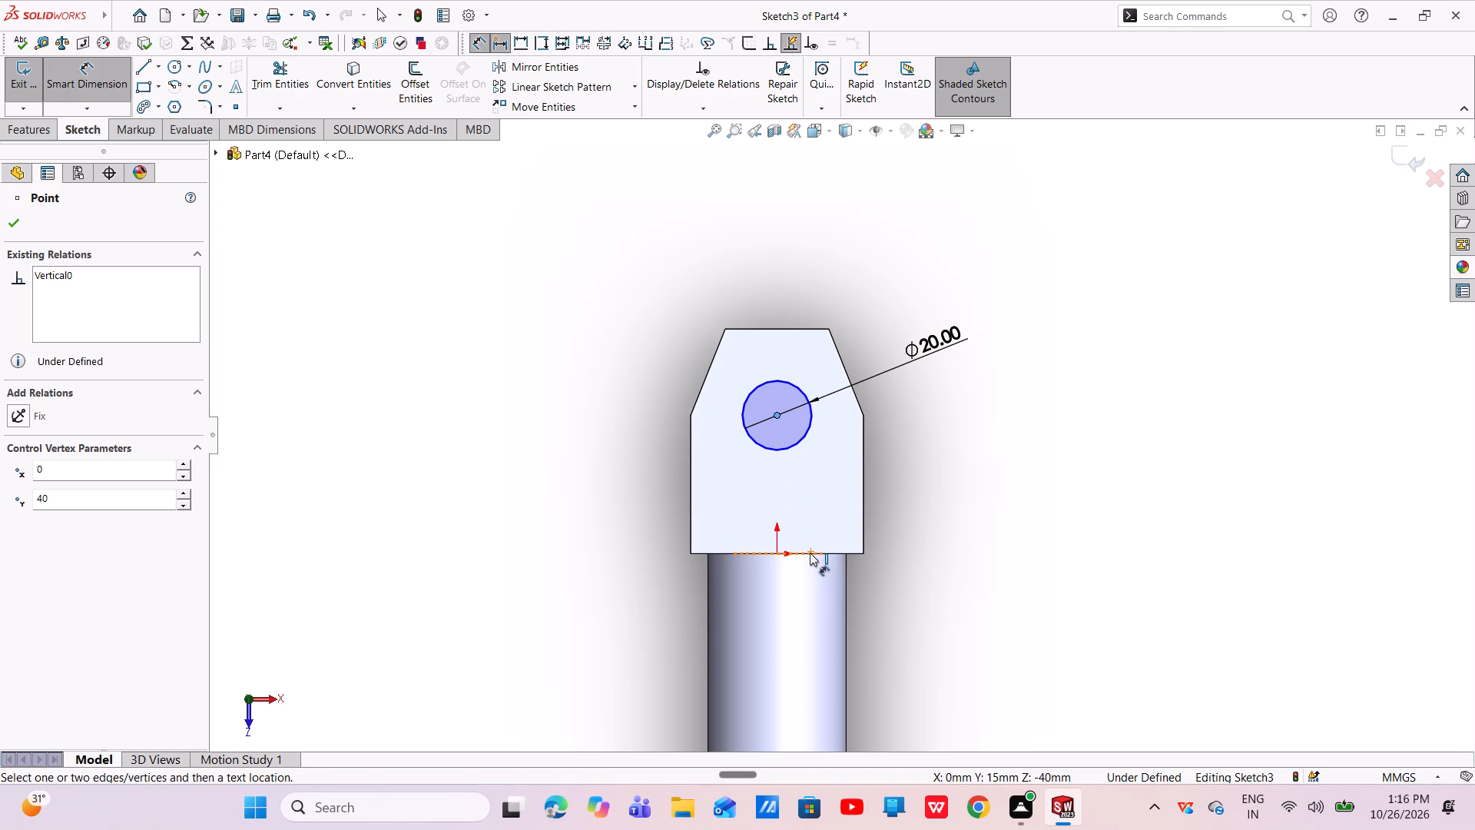
pyautogui.click(810, 553)
pyautogui.click(1008, 509)
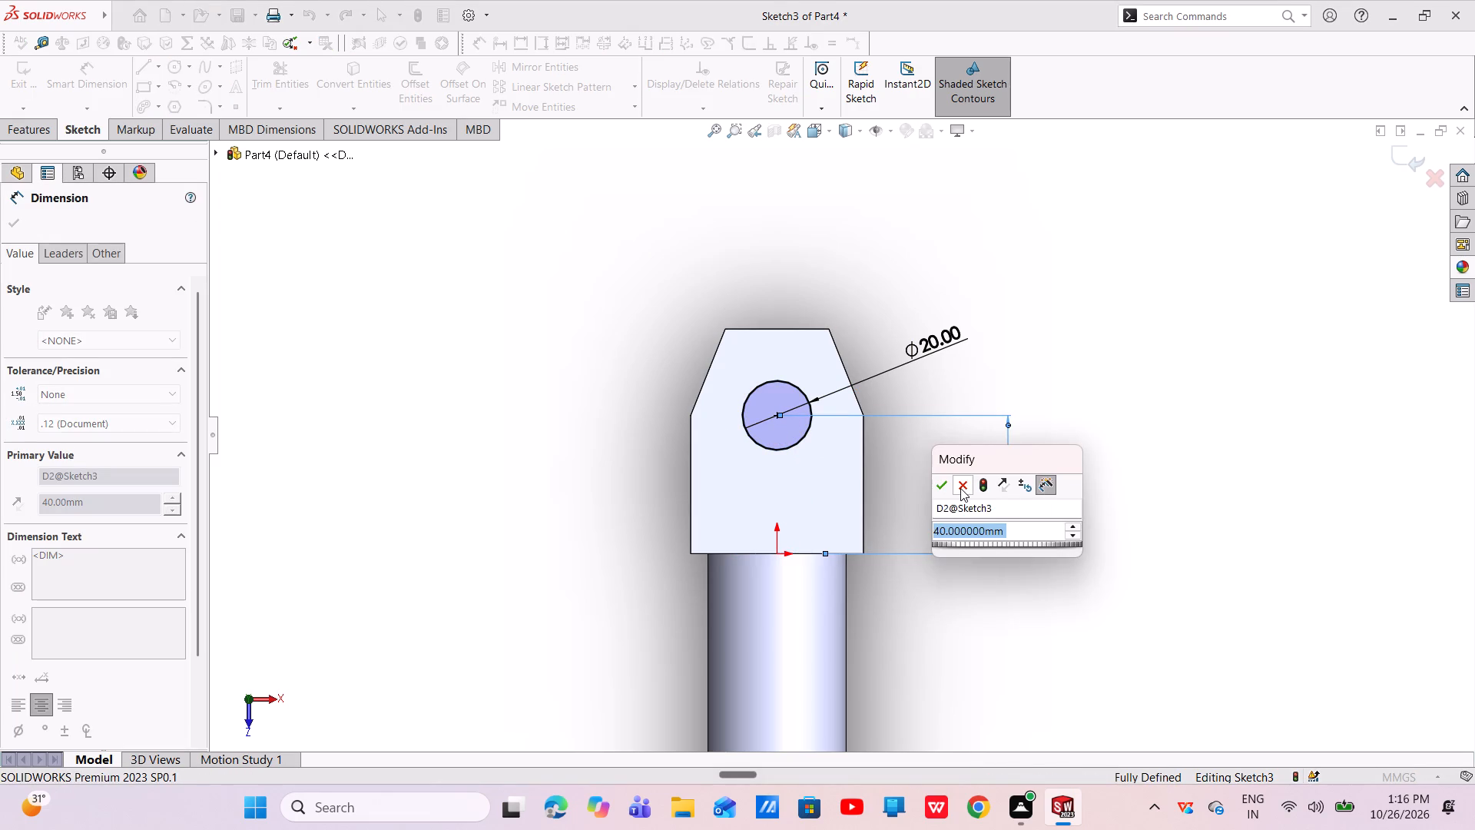
pyautogui.click(950, 487)
pyautogui.scroll(2, 943, 481)
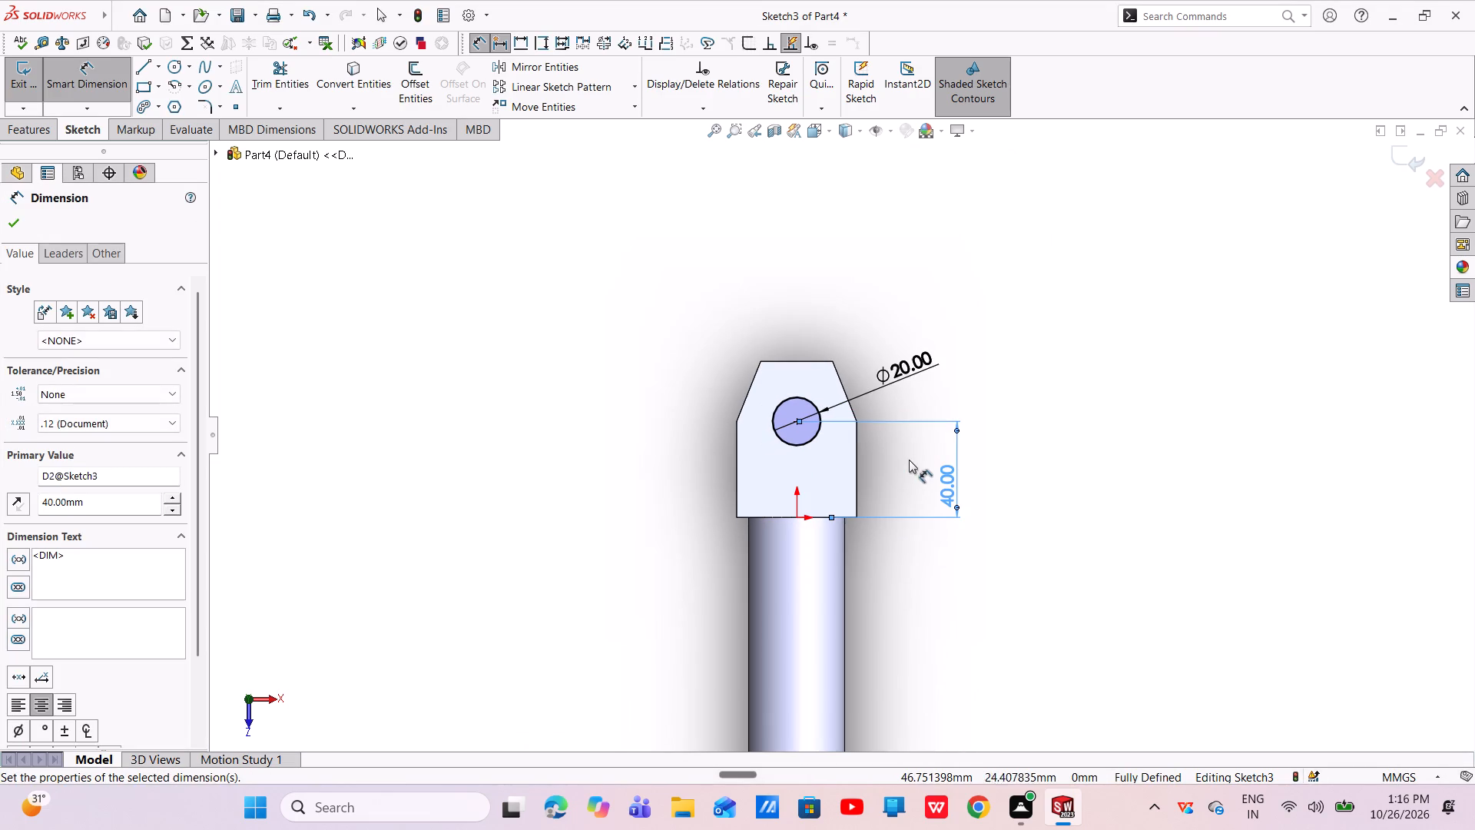
pyautogui.press('Escape')
pyautogui.press('Escape')
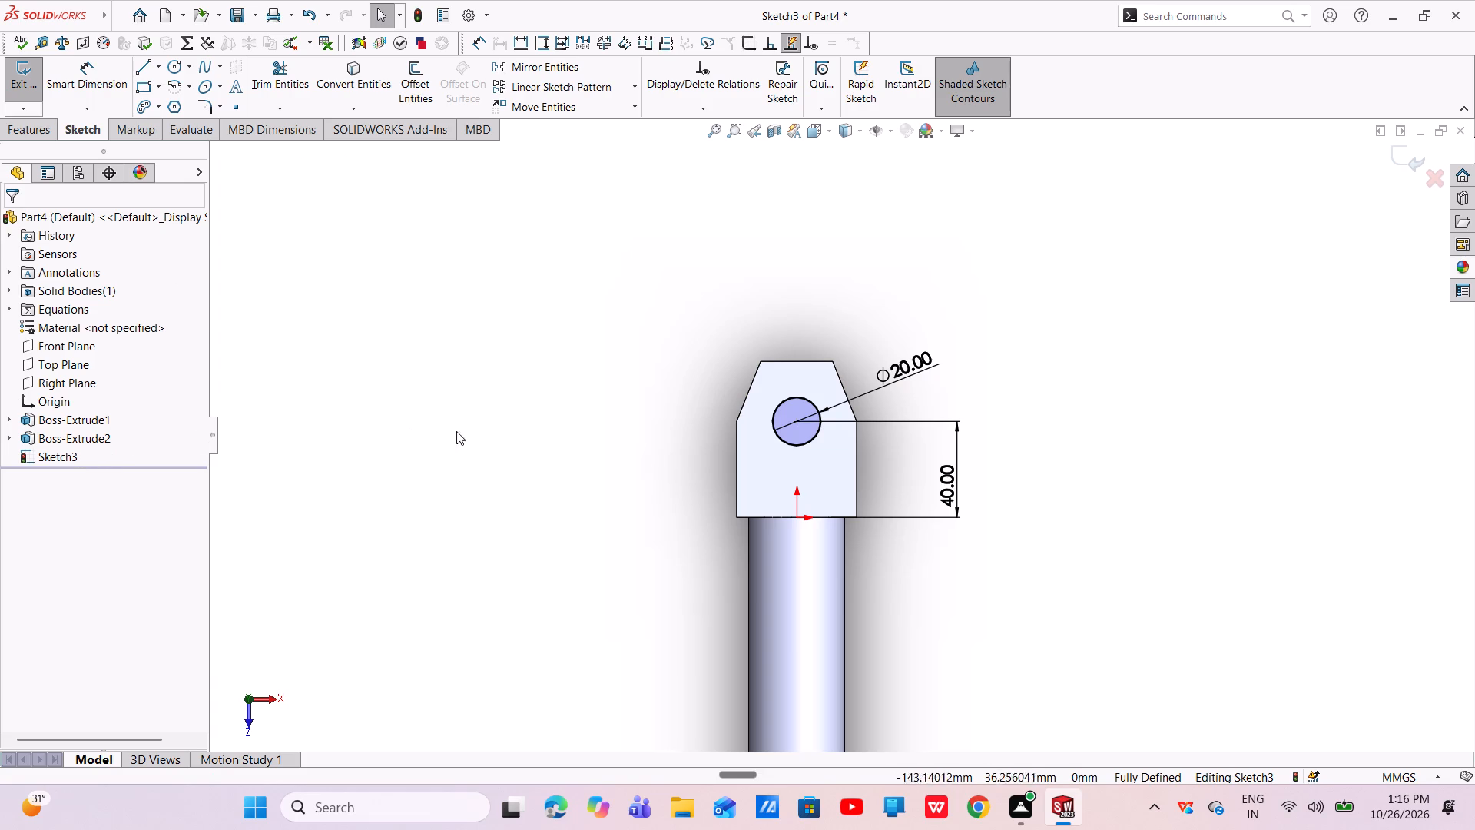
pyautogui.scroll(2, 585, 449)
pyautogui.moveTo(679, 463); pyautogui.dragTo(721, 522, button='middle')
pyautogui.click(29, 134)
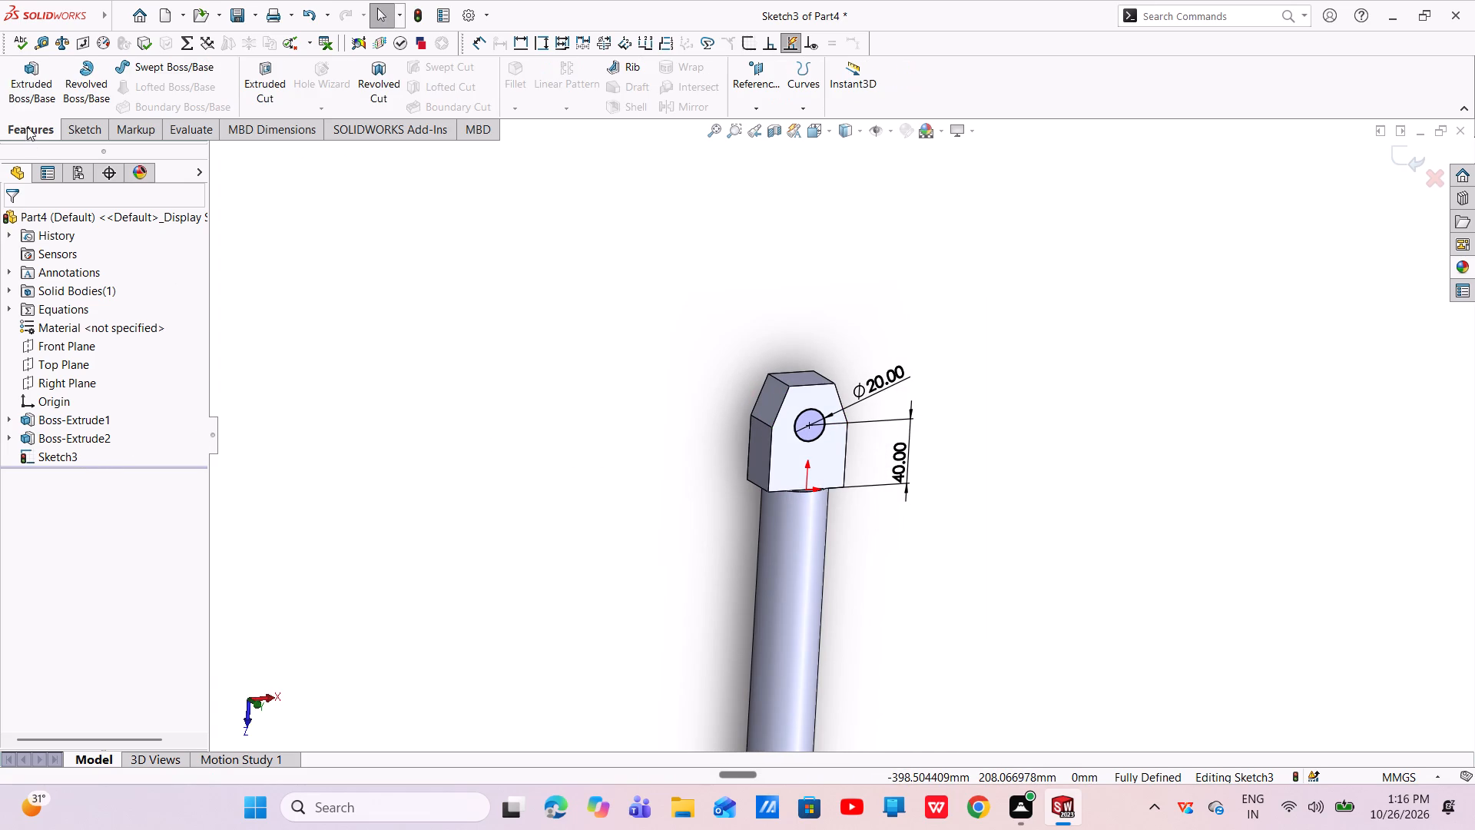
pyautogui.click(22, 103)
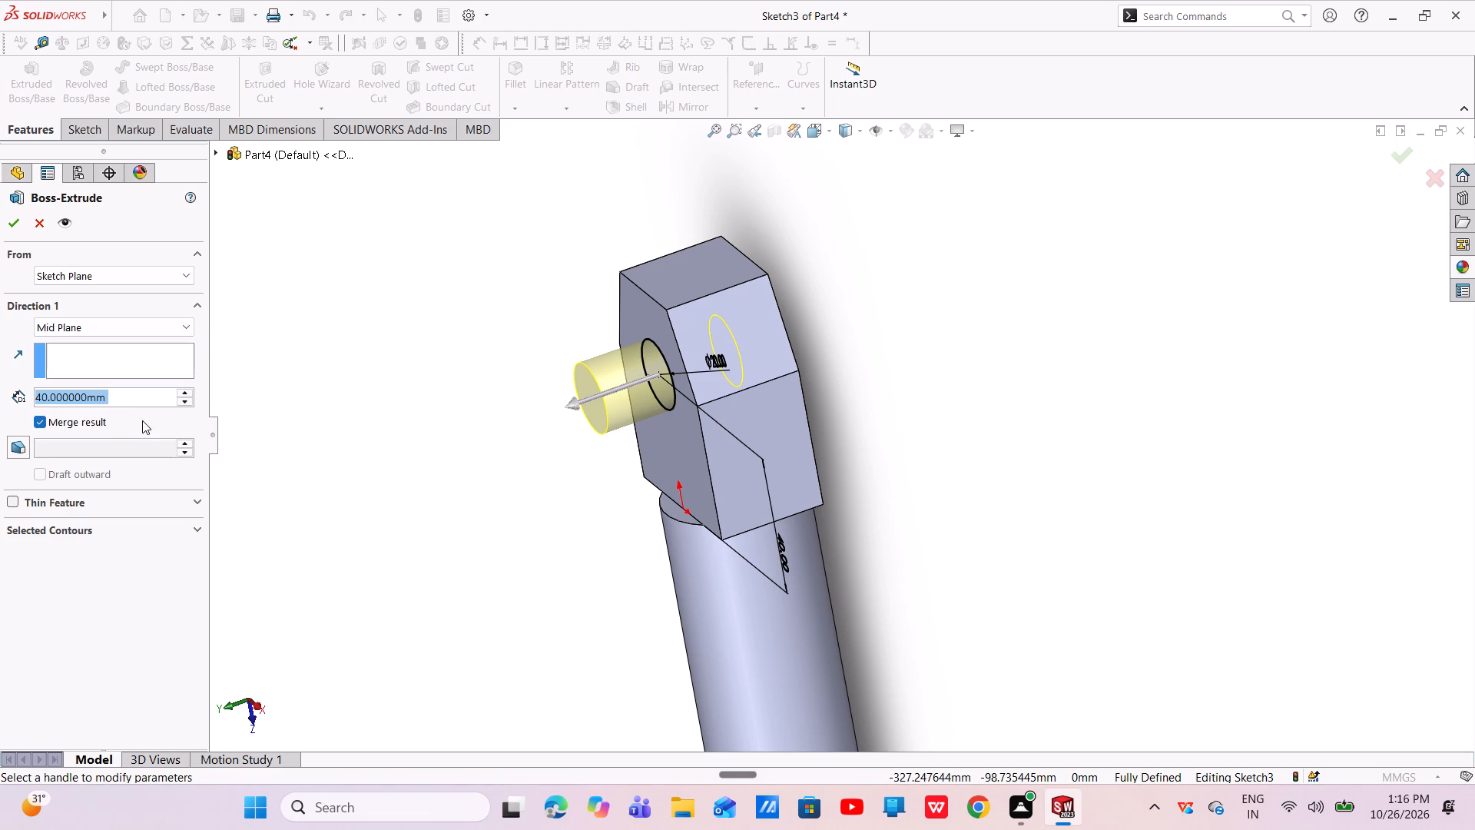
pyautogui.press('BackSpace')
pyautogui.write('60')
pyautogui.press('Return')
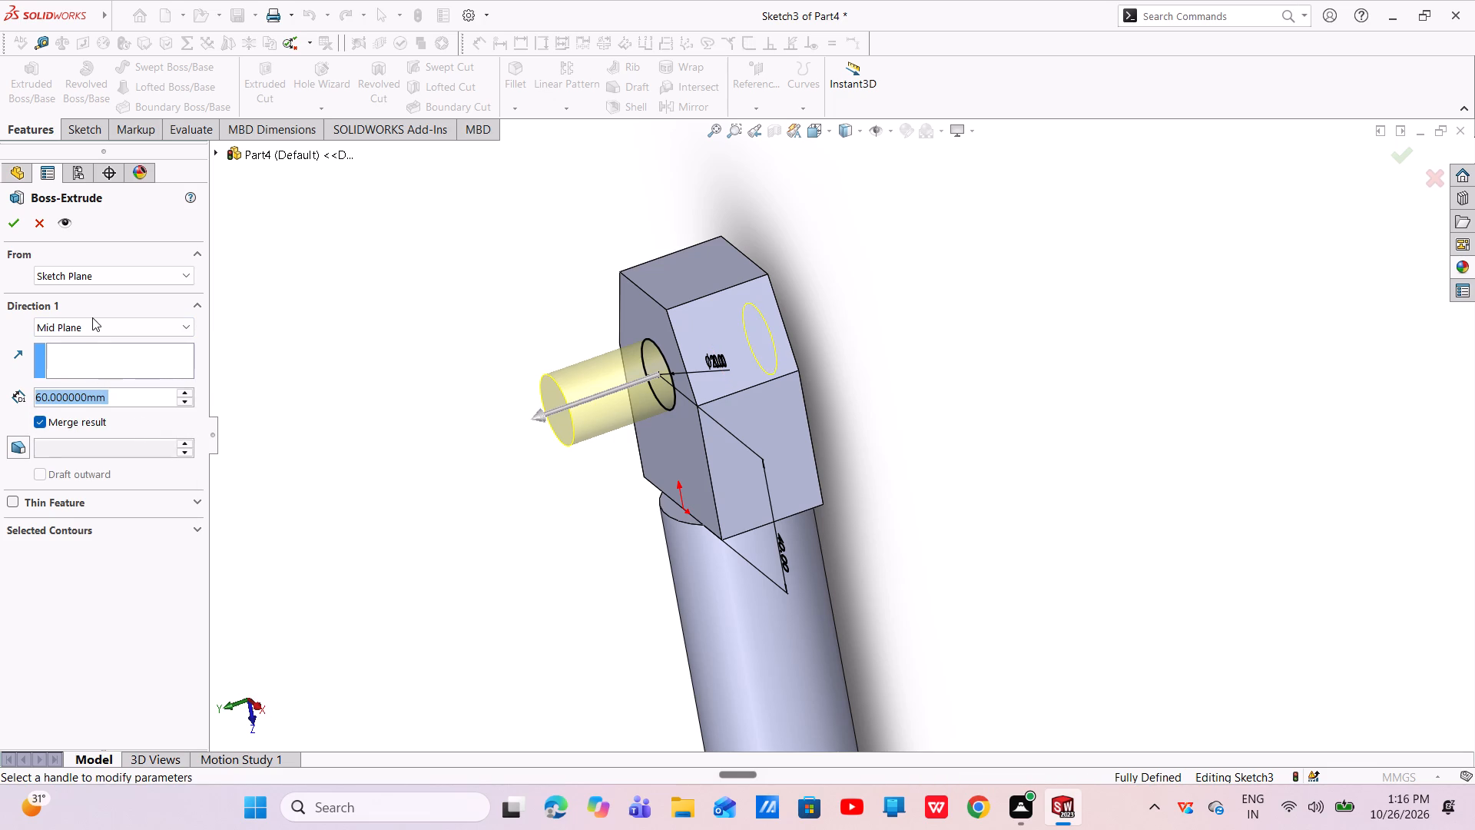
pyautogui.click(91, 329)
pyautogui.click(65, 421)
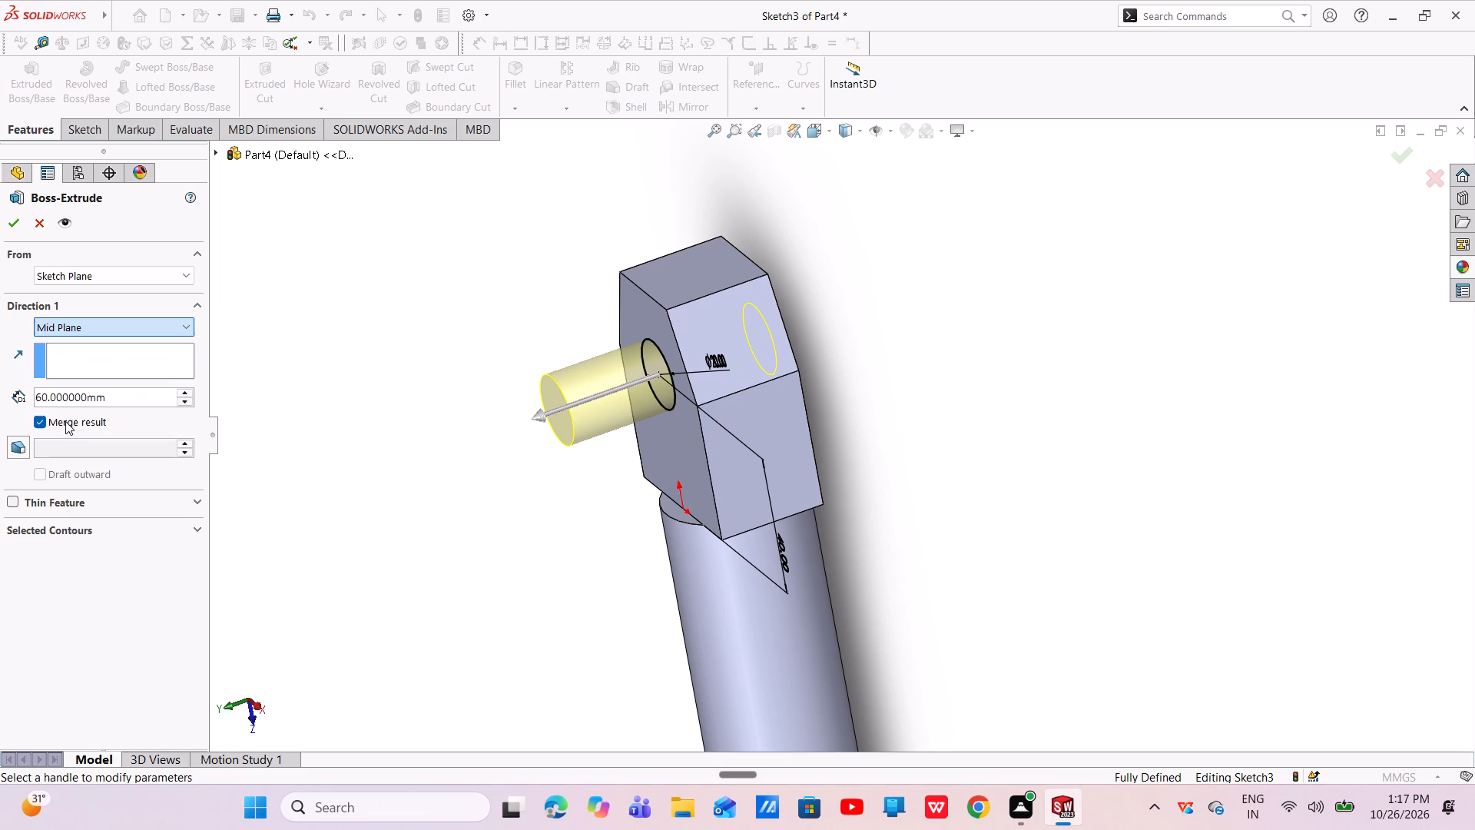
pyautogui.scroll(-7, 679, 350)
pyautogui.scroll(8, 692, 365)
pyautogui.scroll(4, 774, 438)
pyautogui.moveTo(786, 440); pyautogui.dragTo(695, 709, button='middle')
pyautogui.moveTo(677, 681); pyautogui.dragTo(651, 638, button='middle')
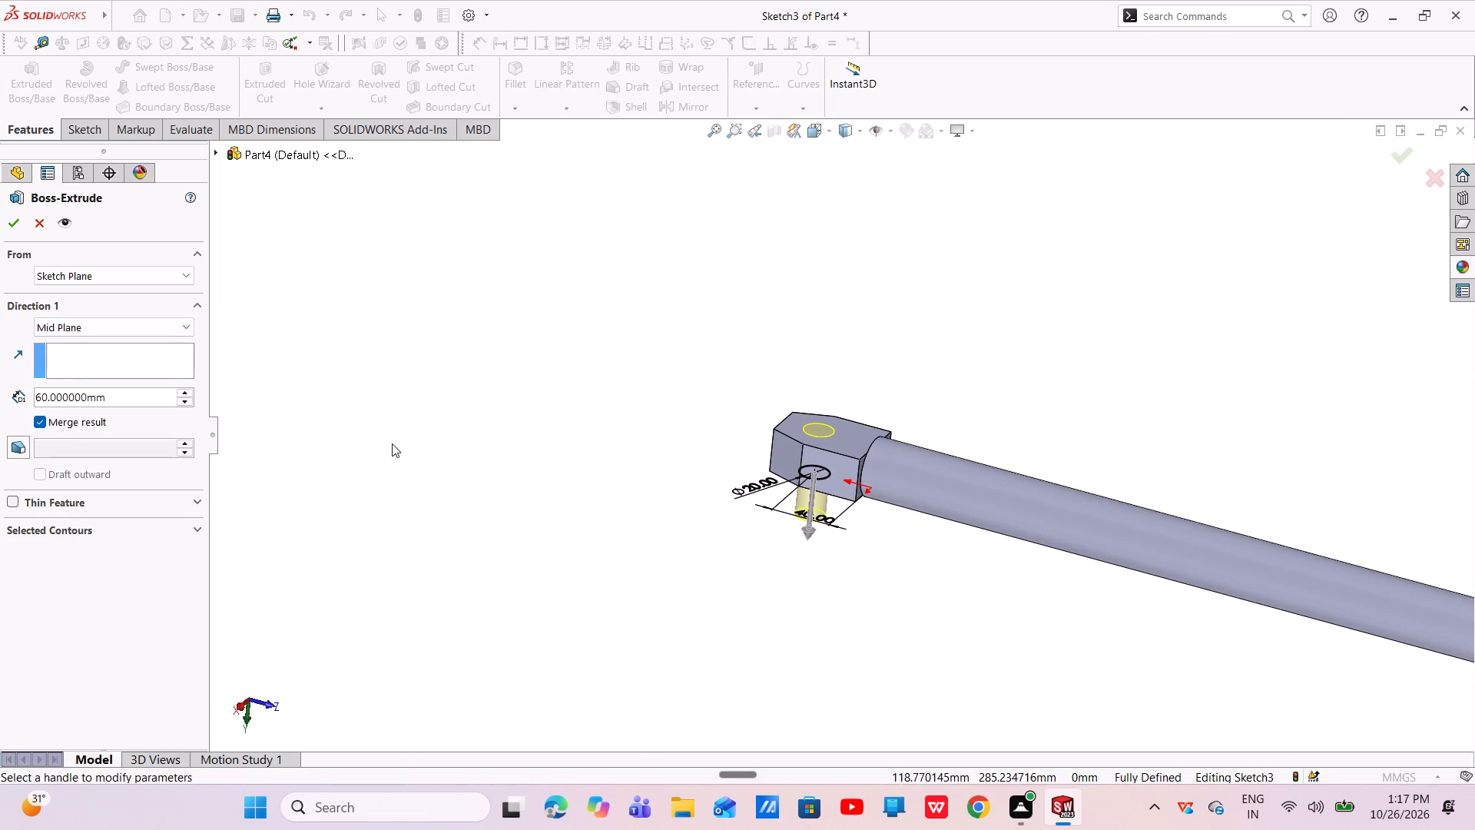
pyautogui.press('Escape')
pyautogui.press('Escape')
# Undo the dimensions, relation and circle of the end block's face sketch, removing the whole sketch.
pyautogui.hotkey('ctrl', 'z')
pyautogui.hotkey('ctrl', 'z')
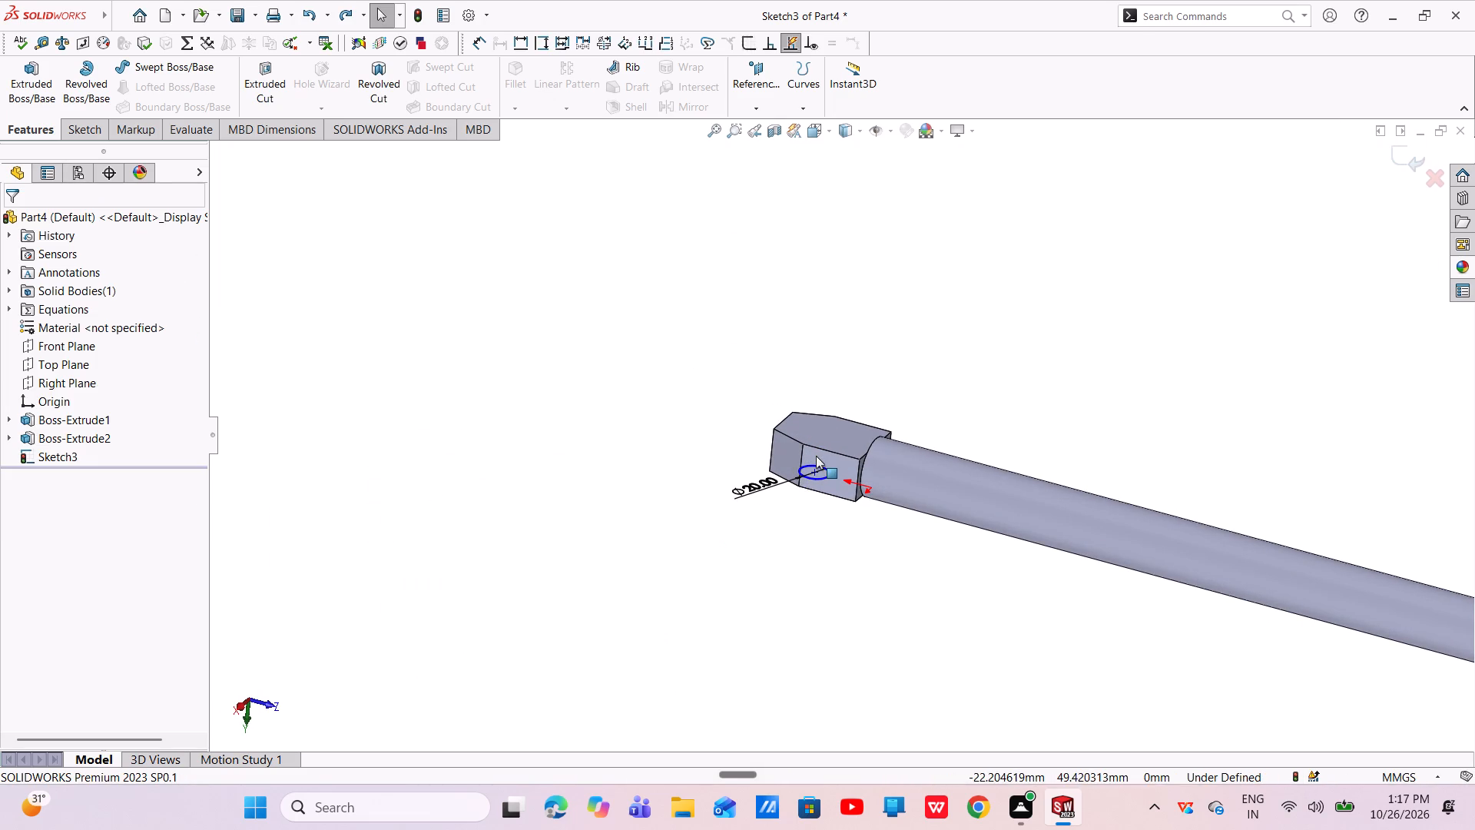
pyautogui.hotkey('ctrl', 'z')
pyautogui.hotkey('ctrl', 'z')
pyautogui.hotkey('ctrl', 'z')
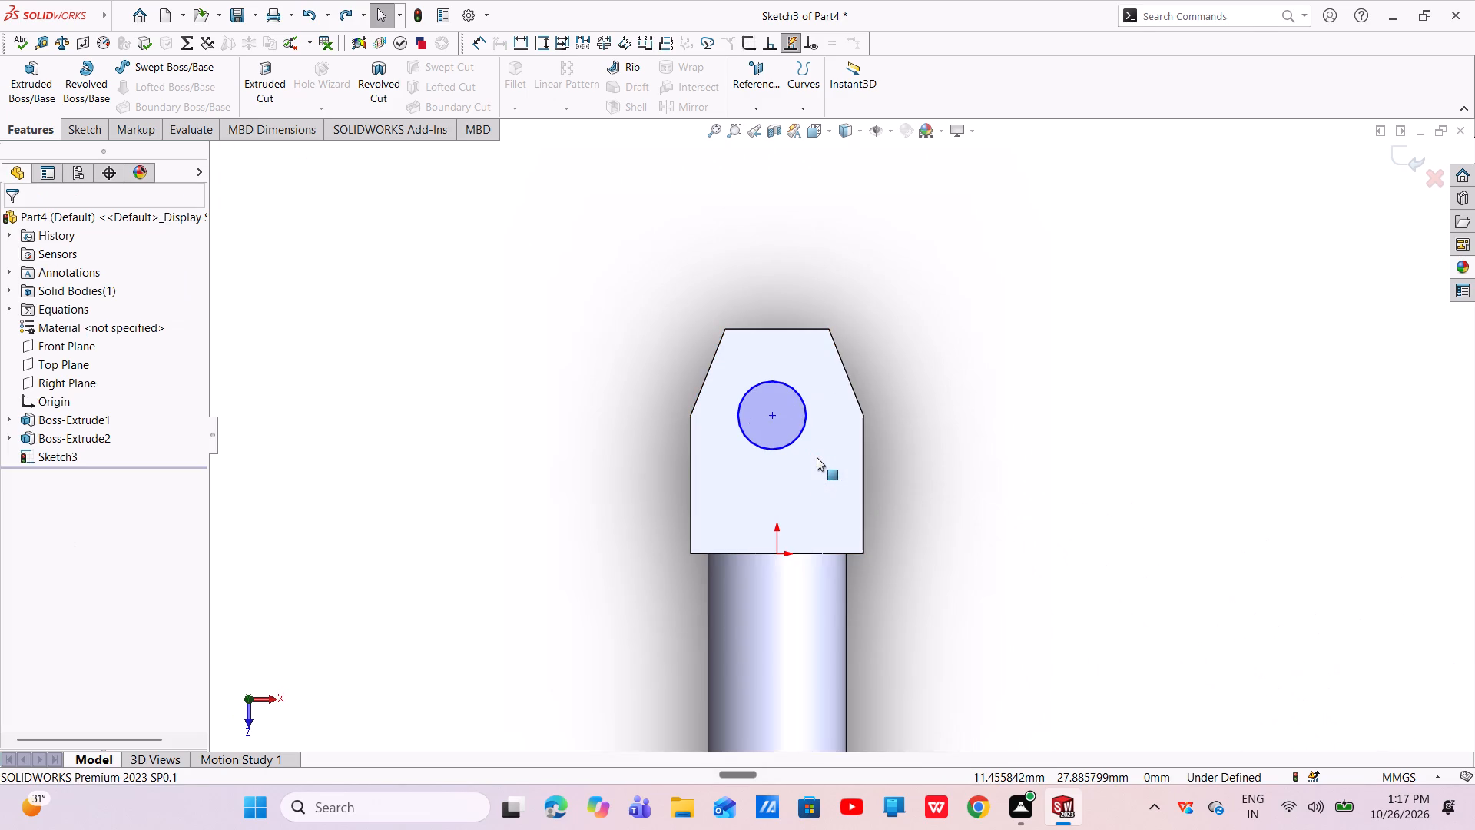
pyautogui.hotkey('ctrl', 'z')
pyautogui.hotkey('ctrl', 'z')
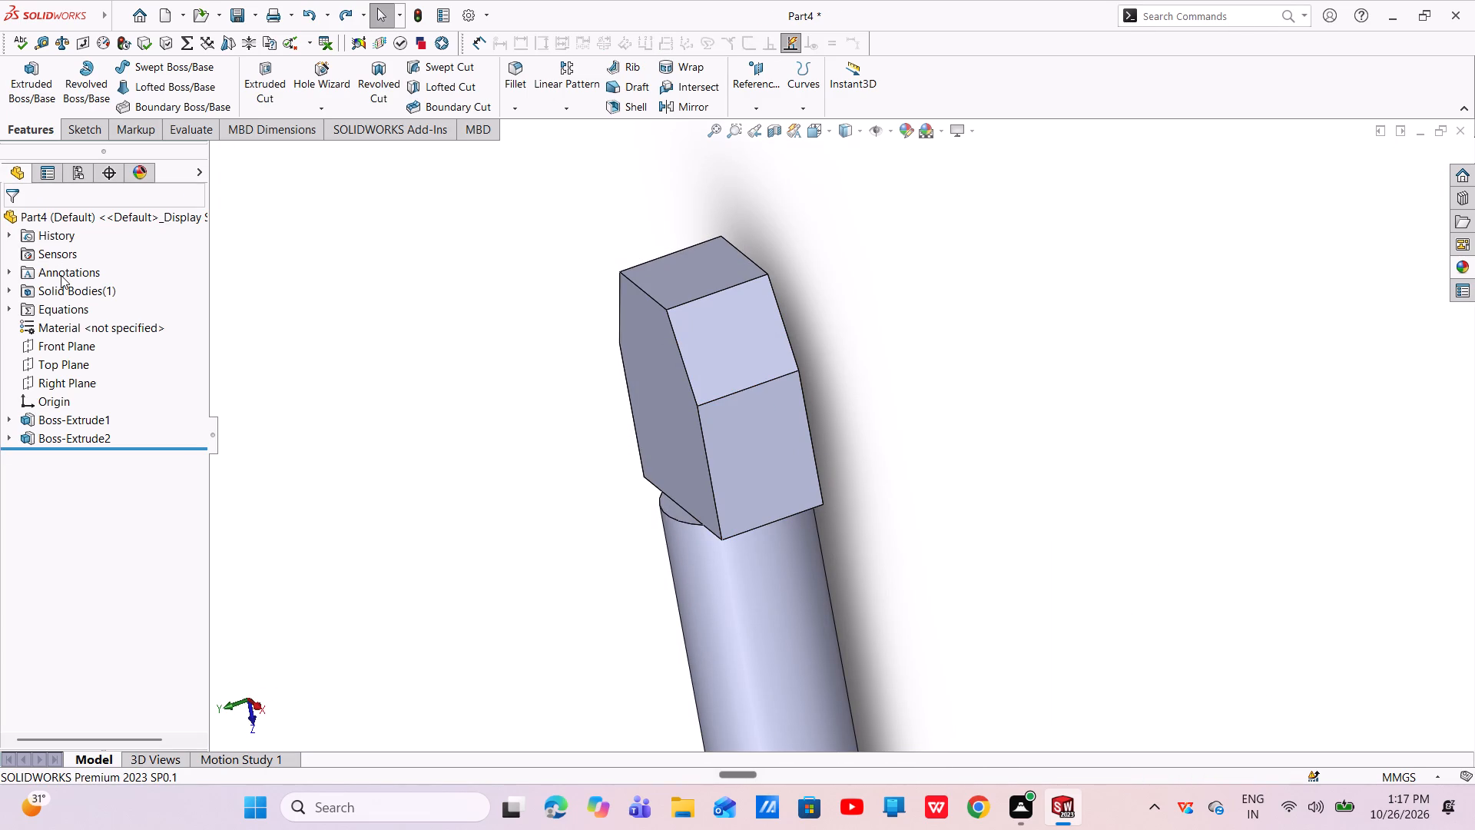
# Start a sketch on the Top Plane and draw a 20 mm diameter circle about 43.6 mm from the origin, in line with it.
pyautogui.click(65, 385)
pyautogui.click(55, 367)
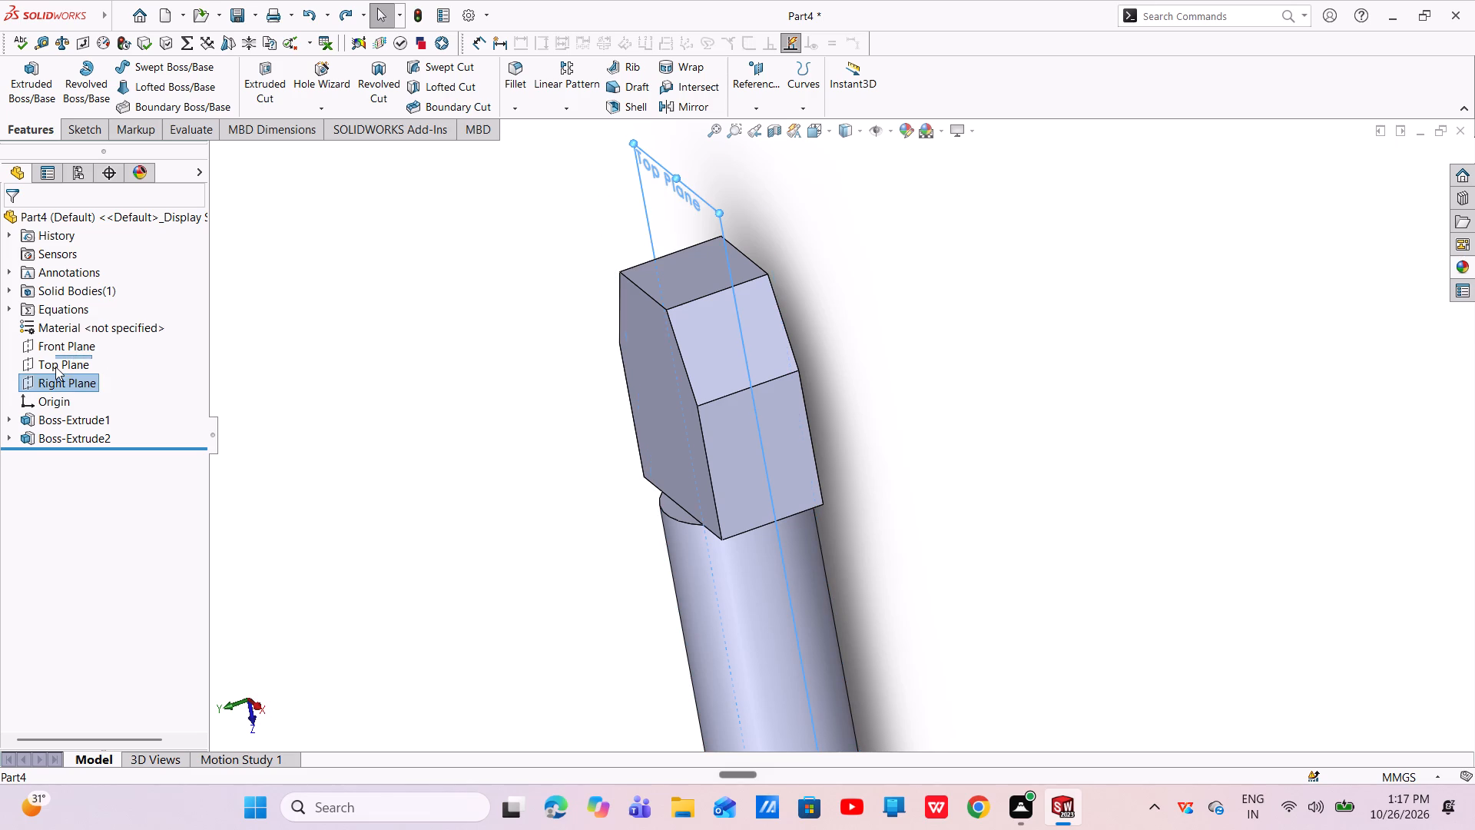
pyautogui.click(75, 346)
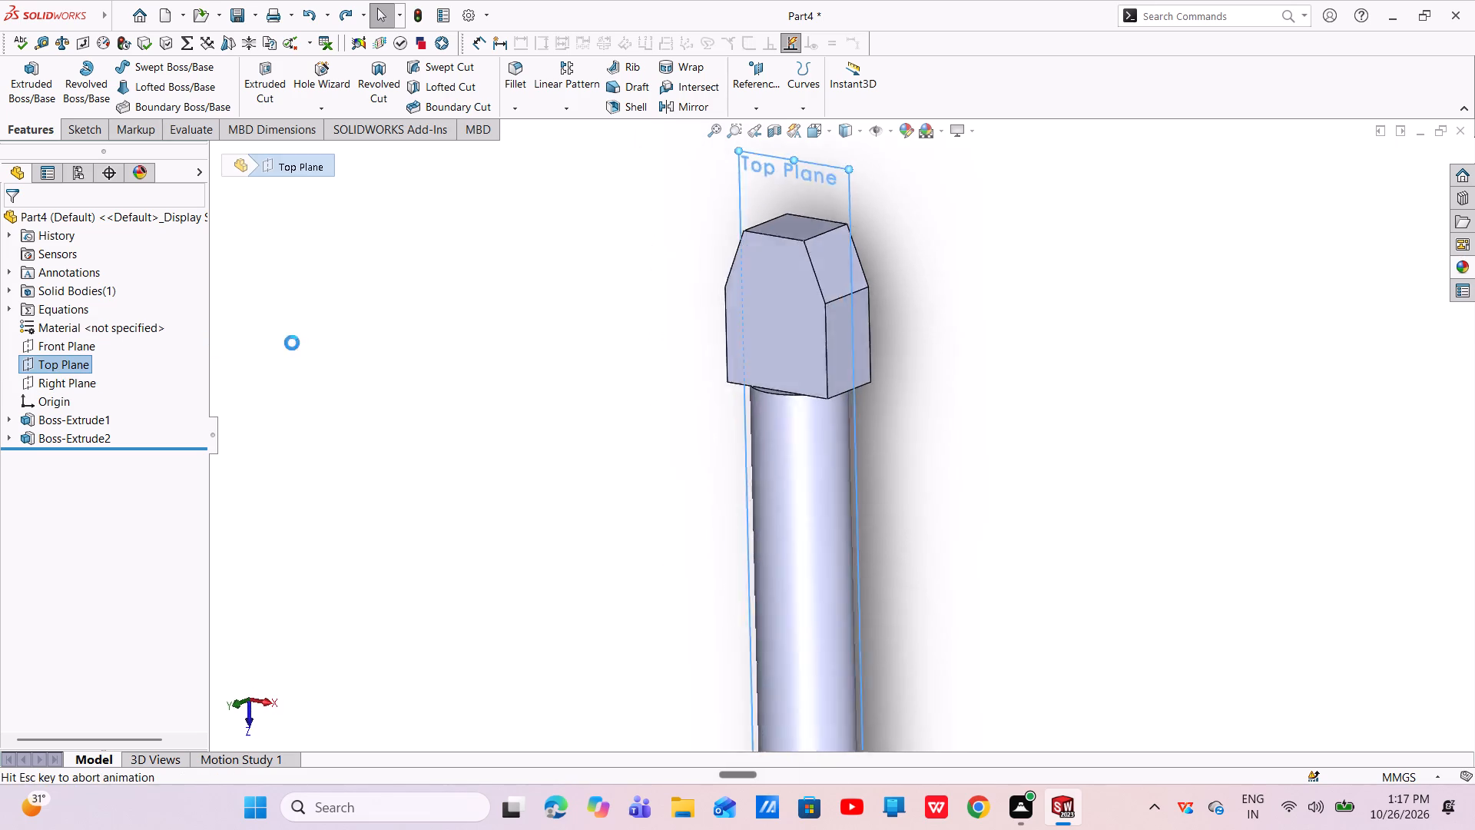
pyautogui.scroll(-8, 862, 183)
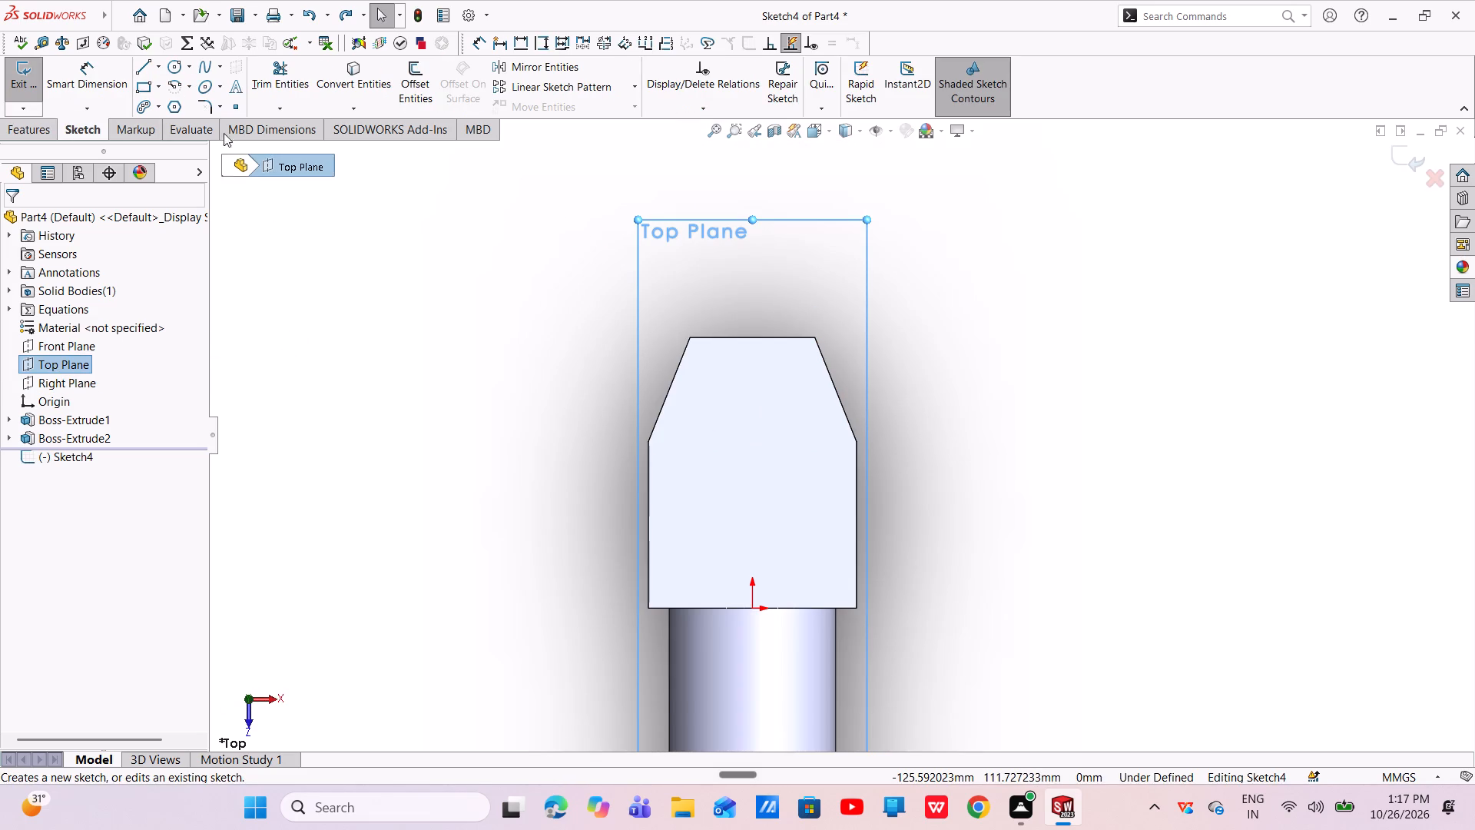
pyautogui.click(175, 71)
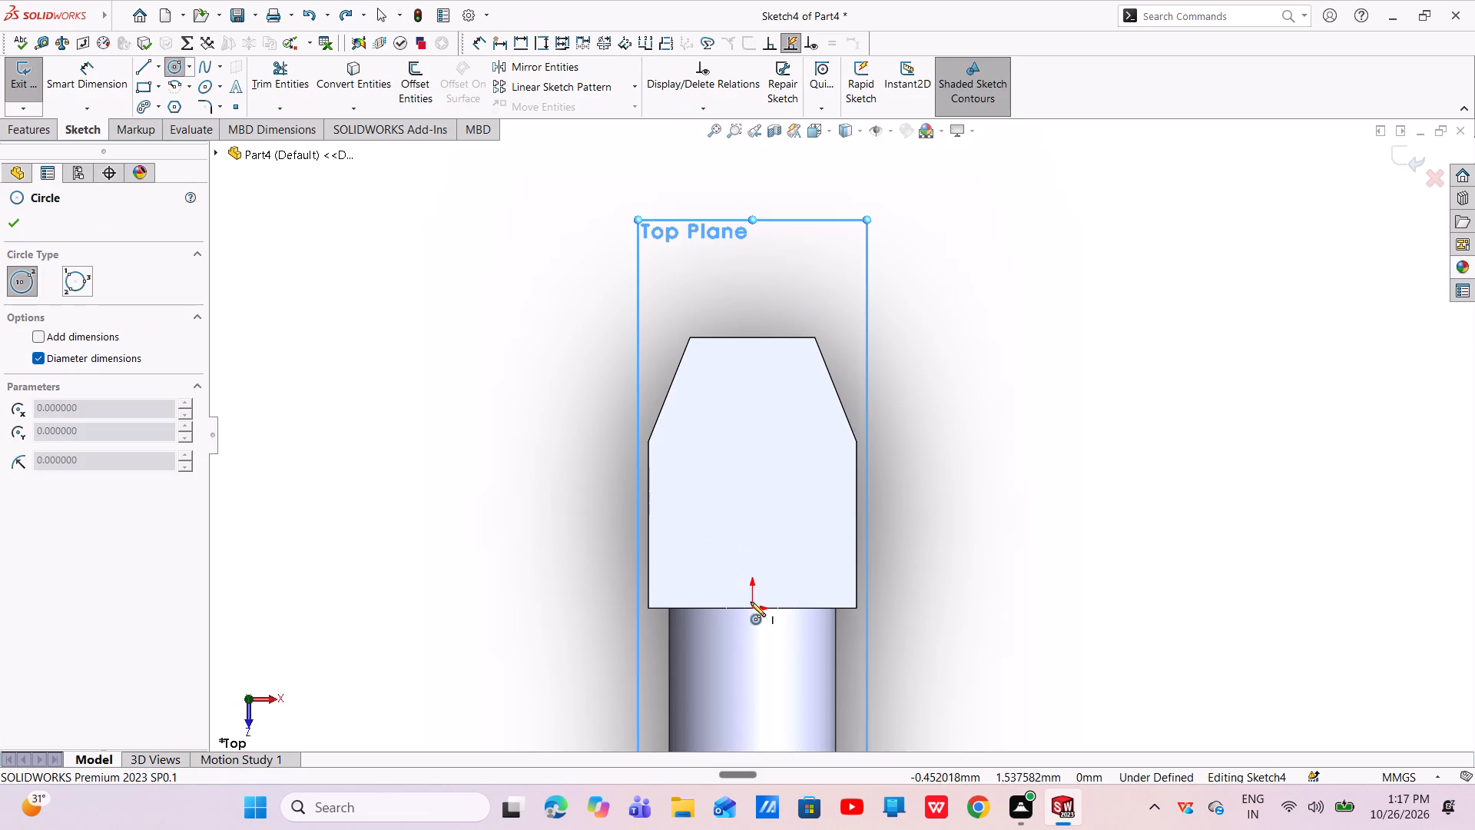
pyautogui.click(750, 427)
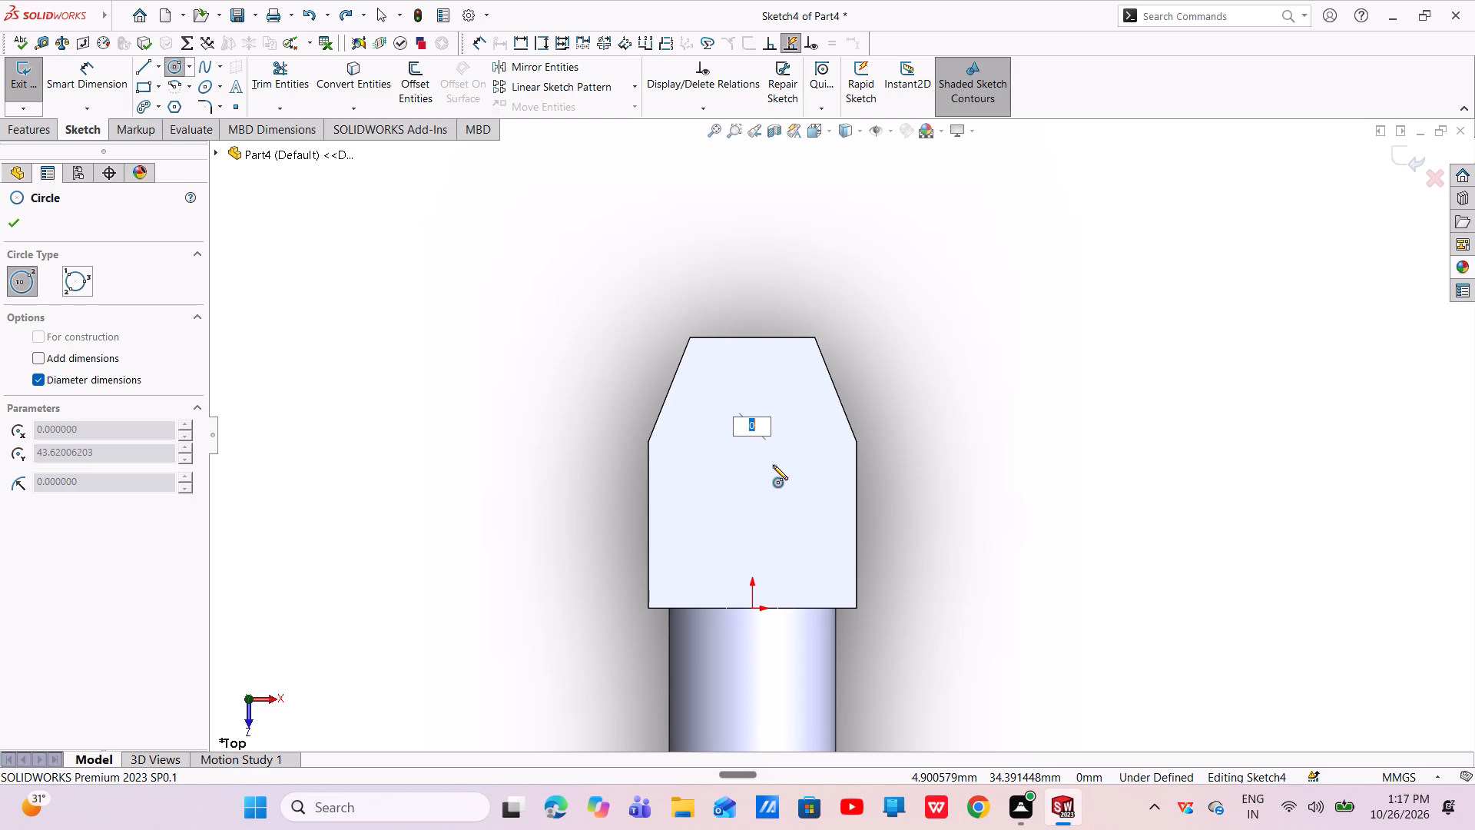
pyautogui.write('20')
pyautogui.press('Return')
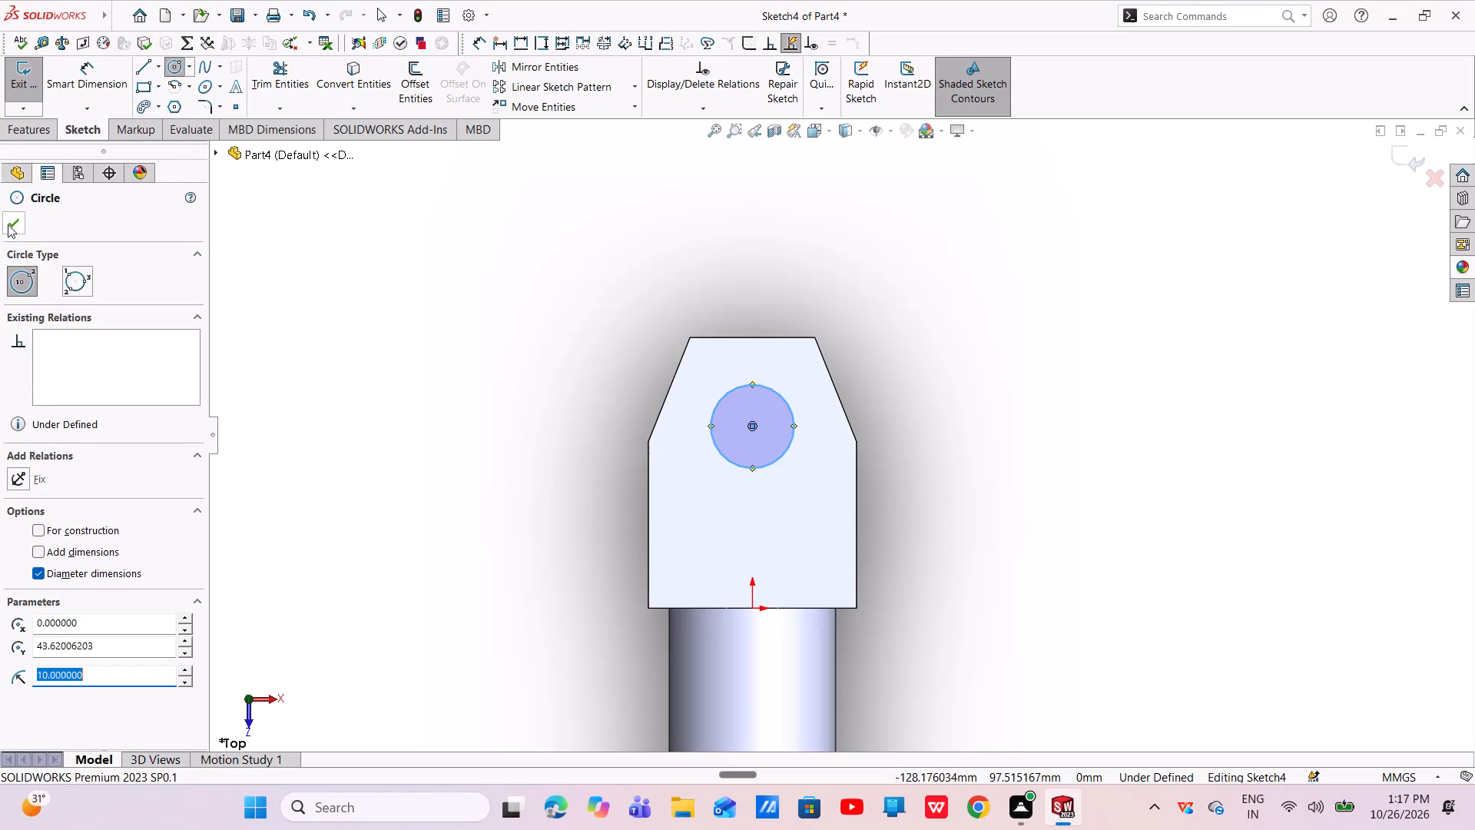
pyautogui.click(9, 224)
# Dimension the circle's diameter as 20 mm.
pyautogui.click(80, 79)
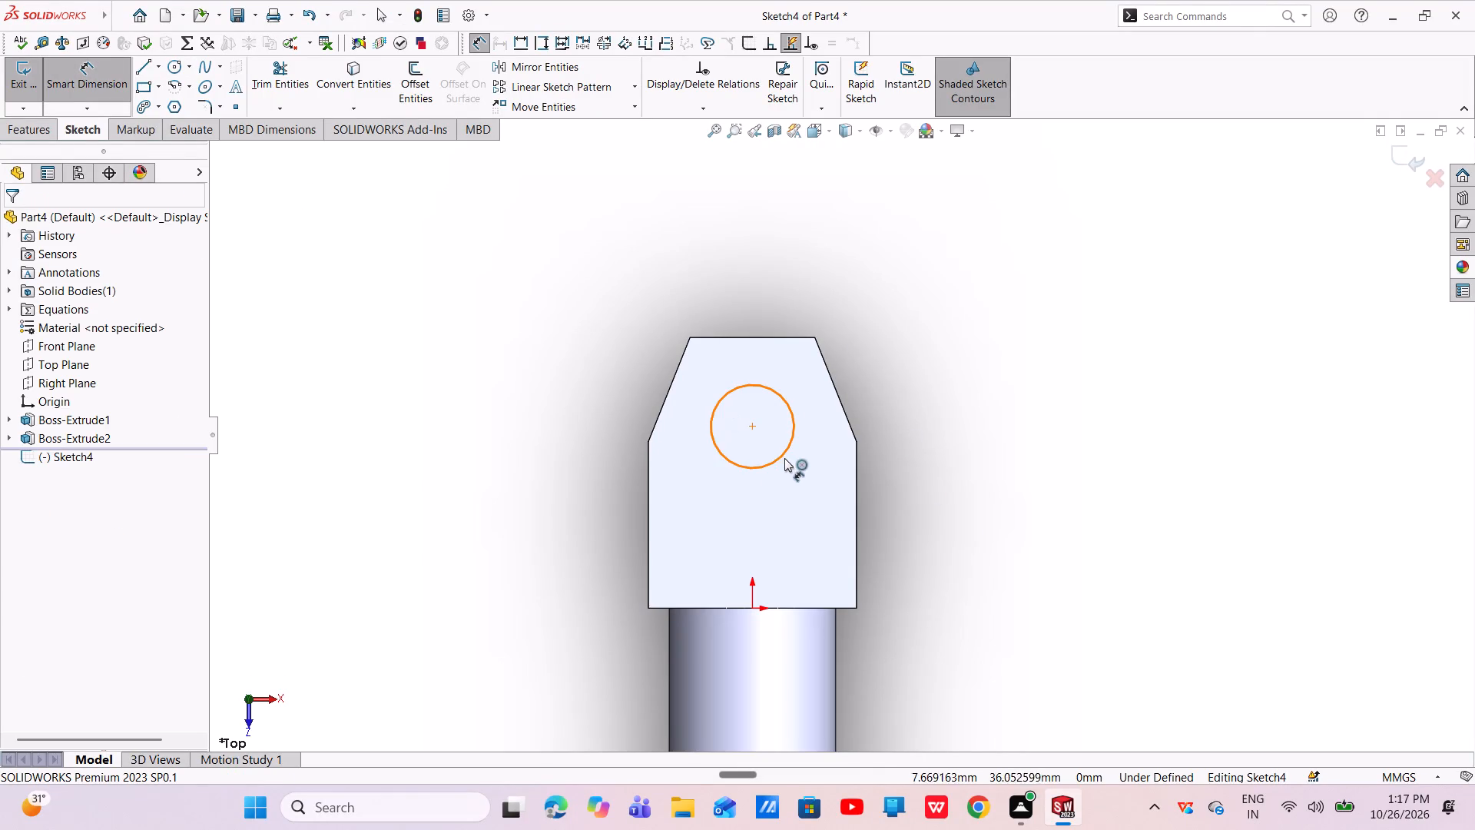
pyautogui.click(784, 458)
pyautogui.click(1018, 372)
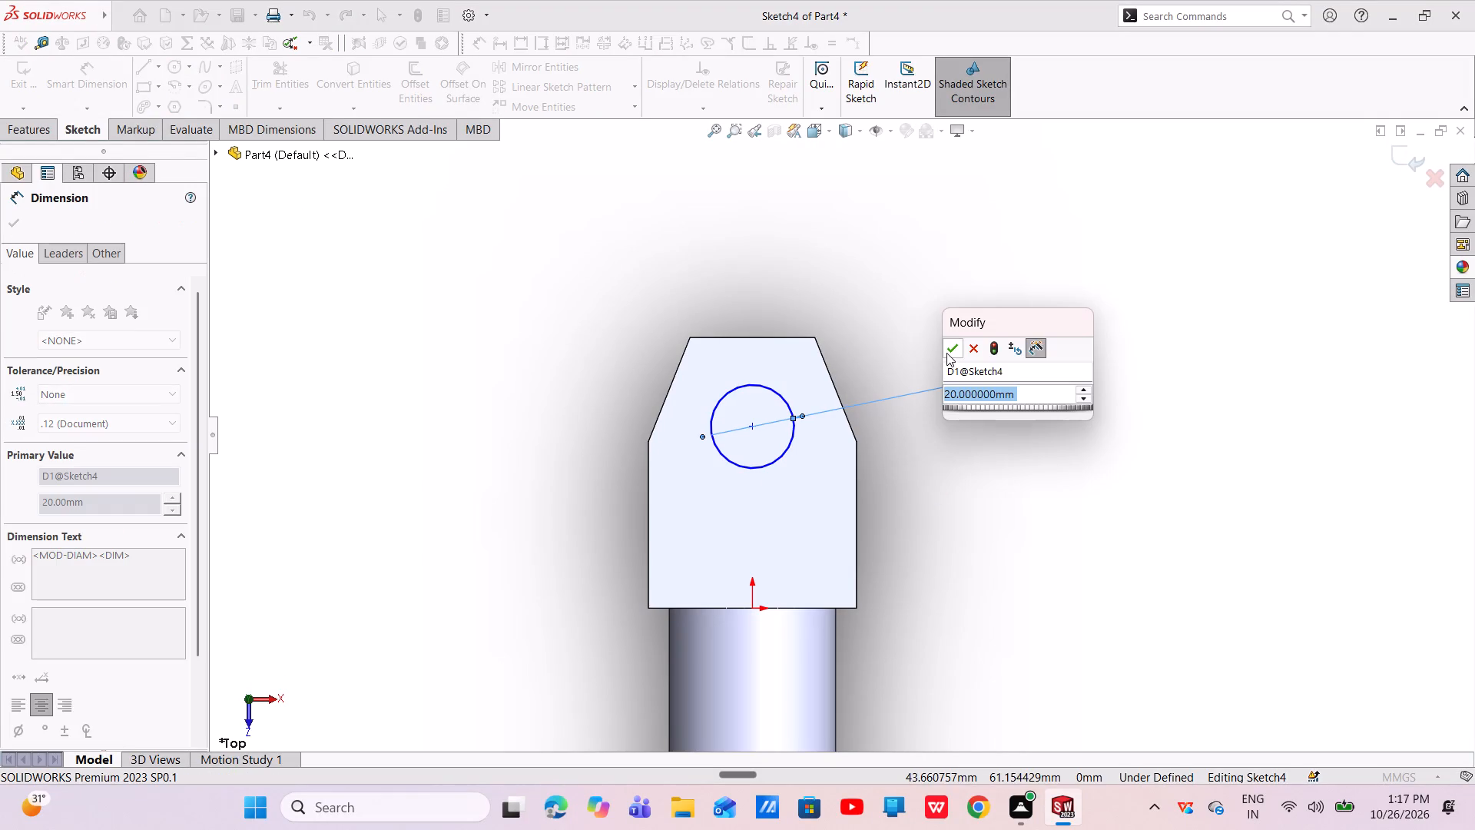
pyautogui.click(946, 353)
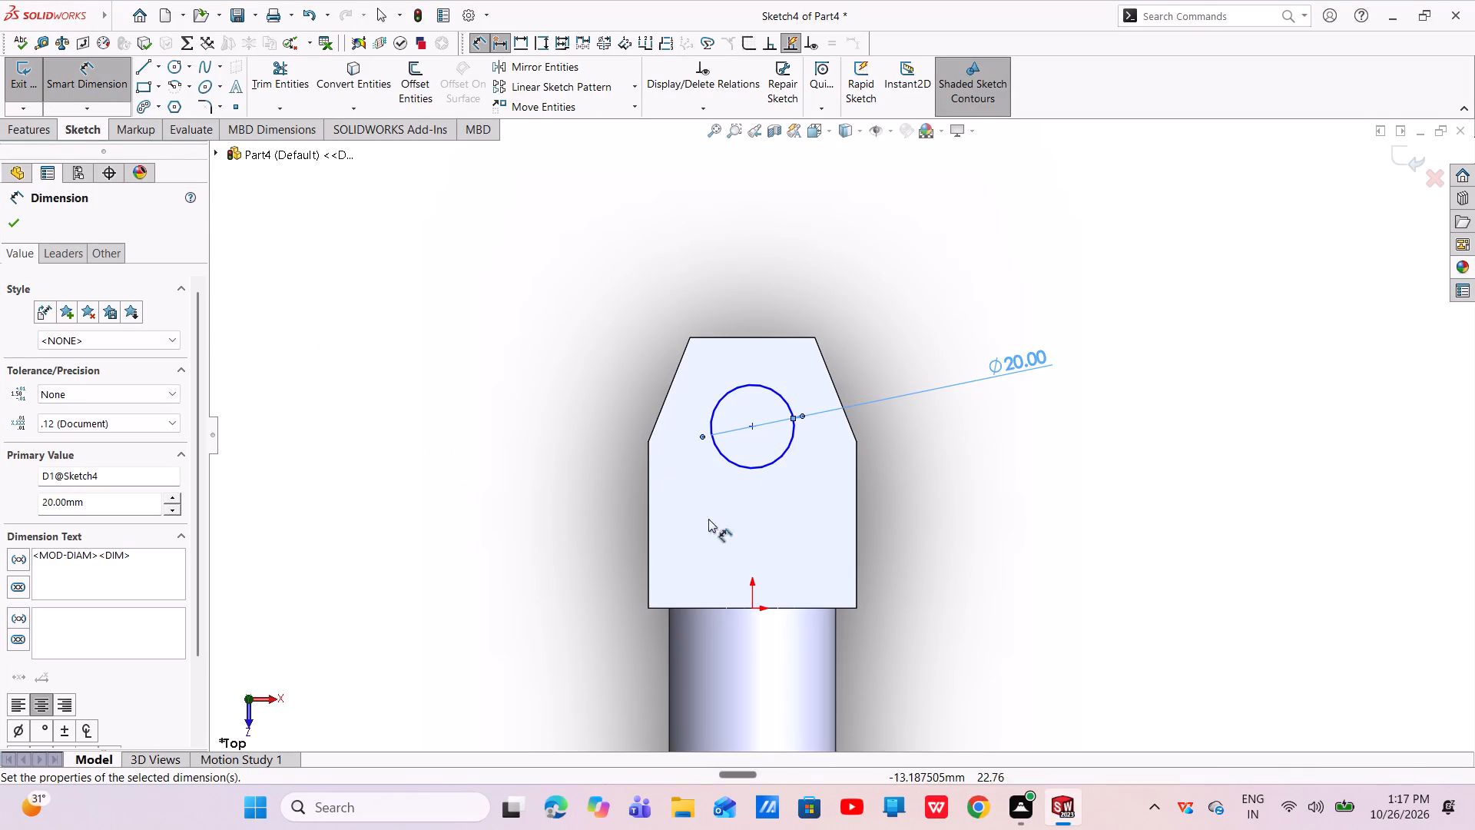
# Dimension the distance from the circle's centre to the origin as 40 mm.
pyautogui.click(753, 425)
pyautogui.click(754, 609)
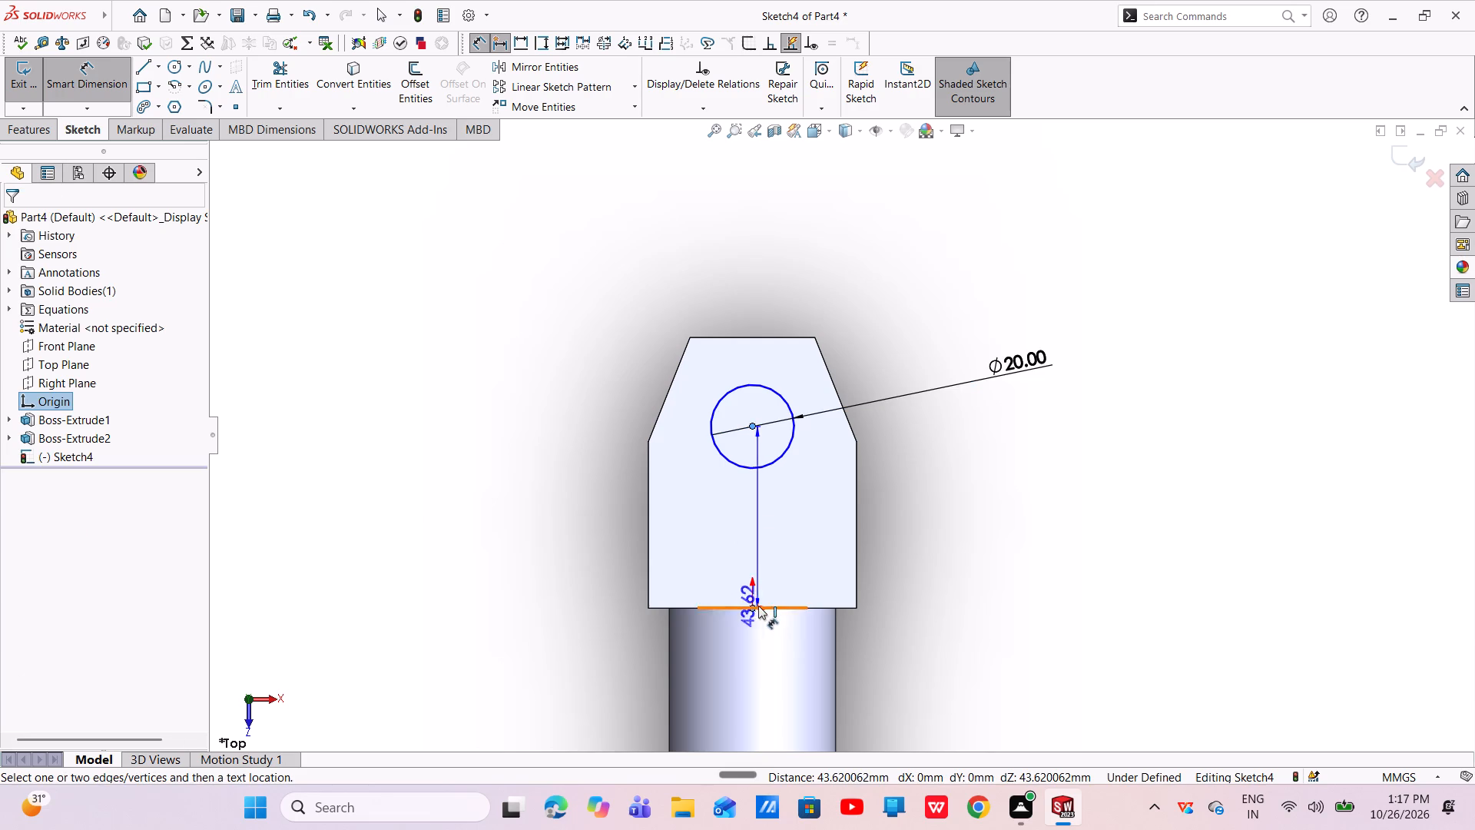
pyautogui.click(929, 540)
pyautogui.press('BackSpace')
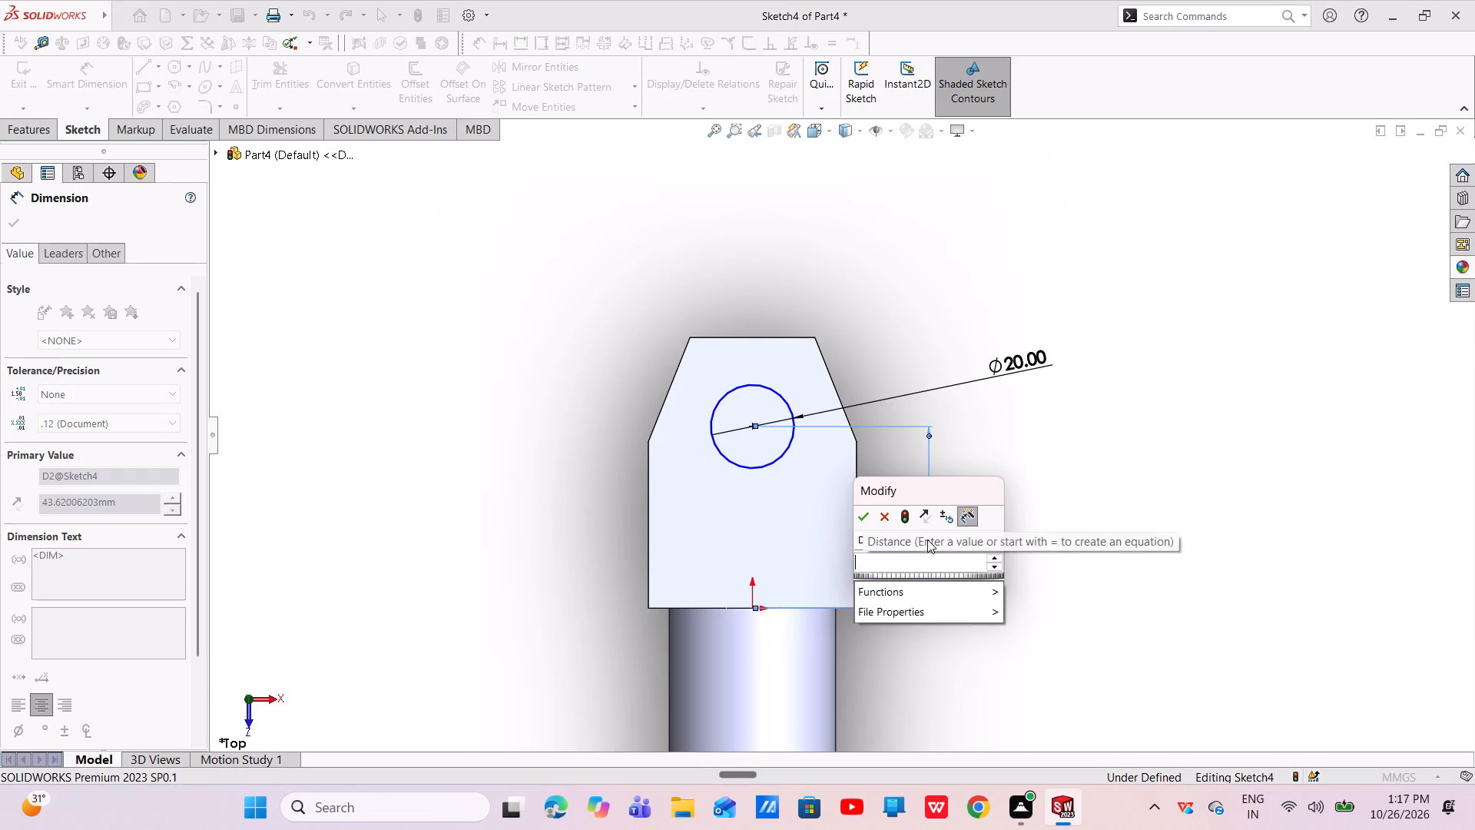
pyautogui.write('40')
pyautogui.press('Return')
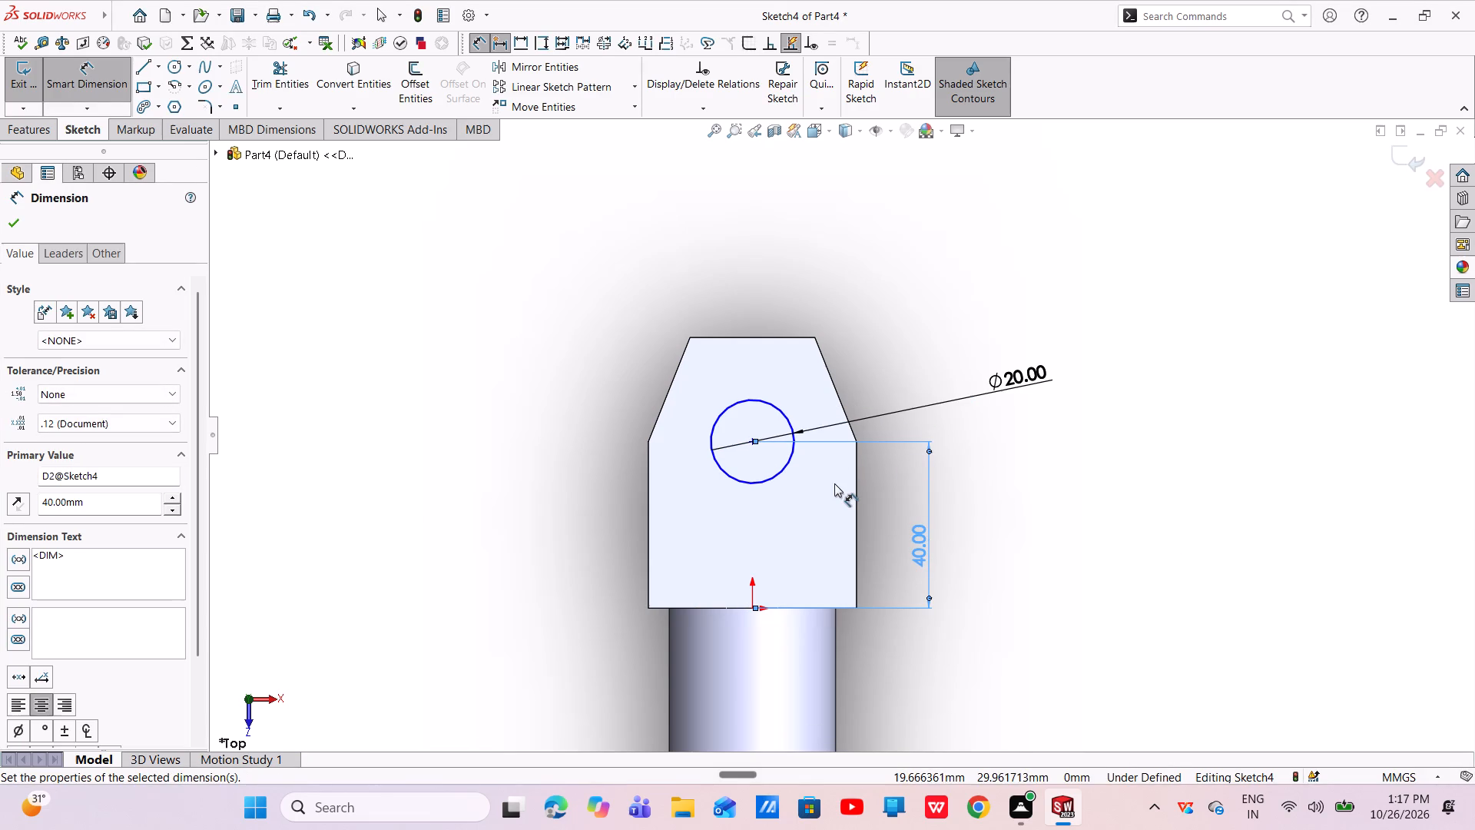
pyautogui.press('Escape')
pyautogui.press('Escape')
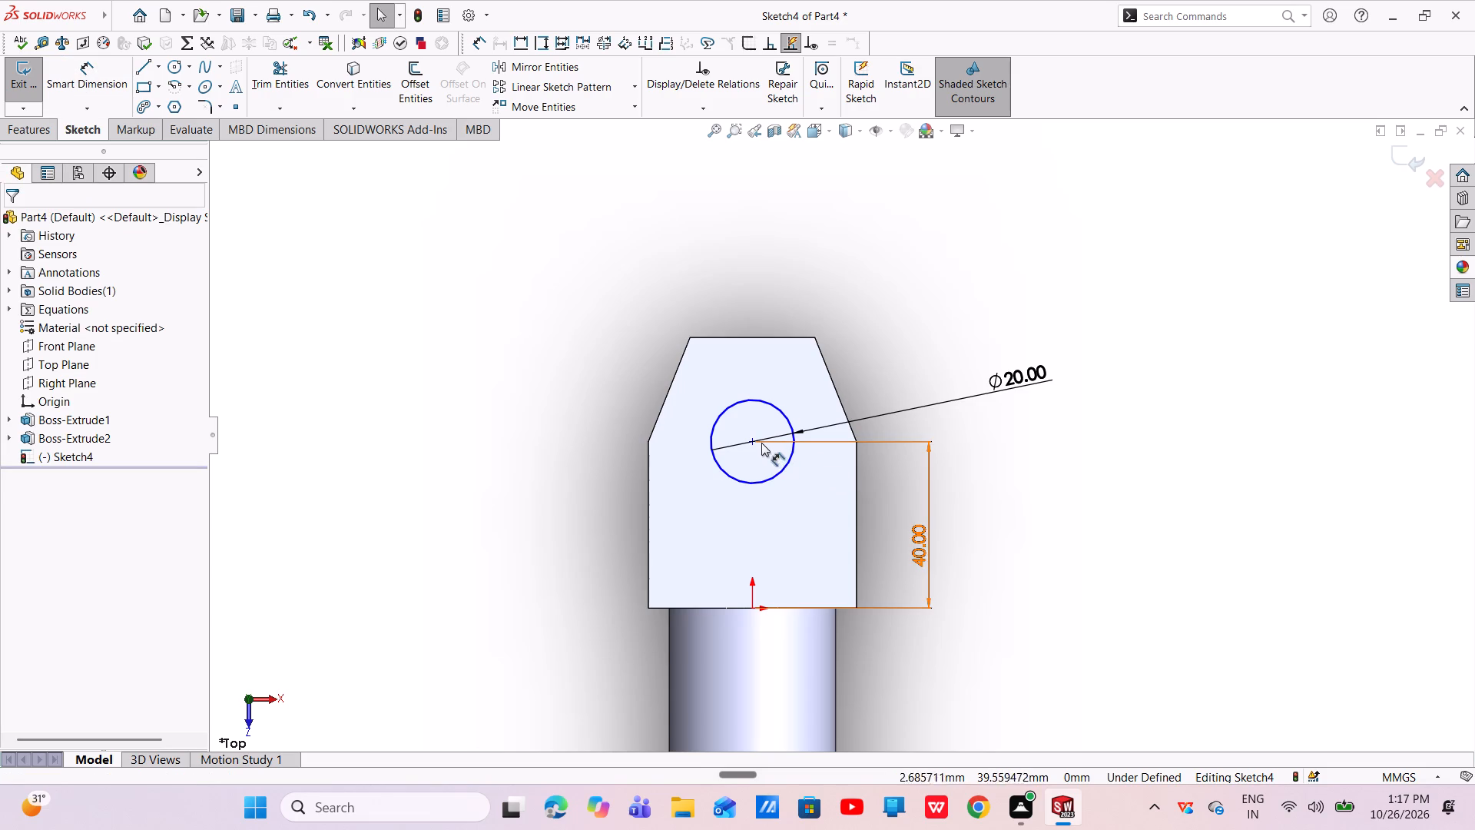
# Add a Vertical relation between the circle's centre and the origin.
pyautogui.click(754, 441)
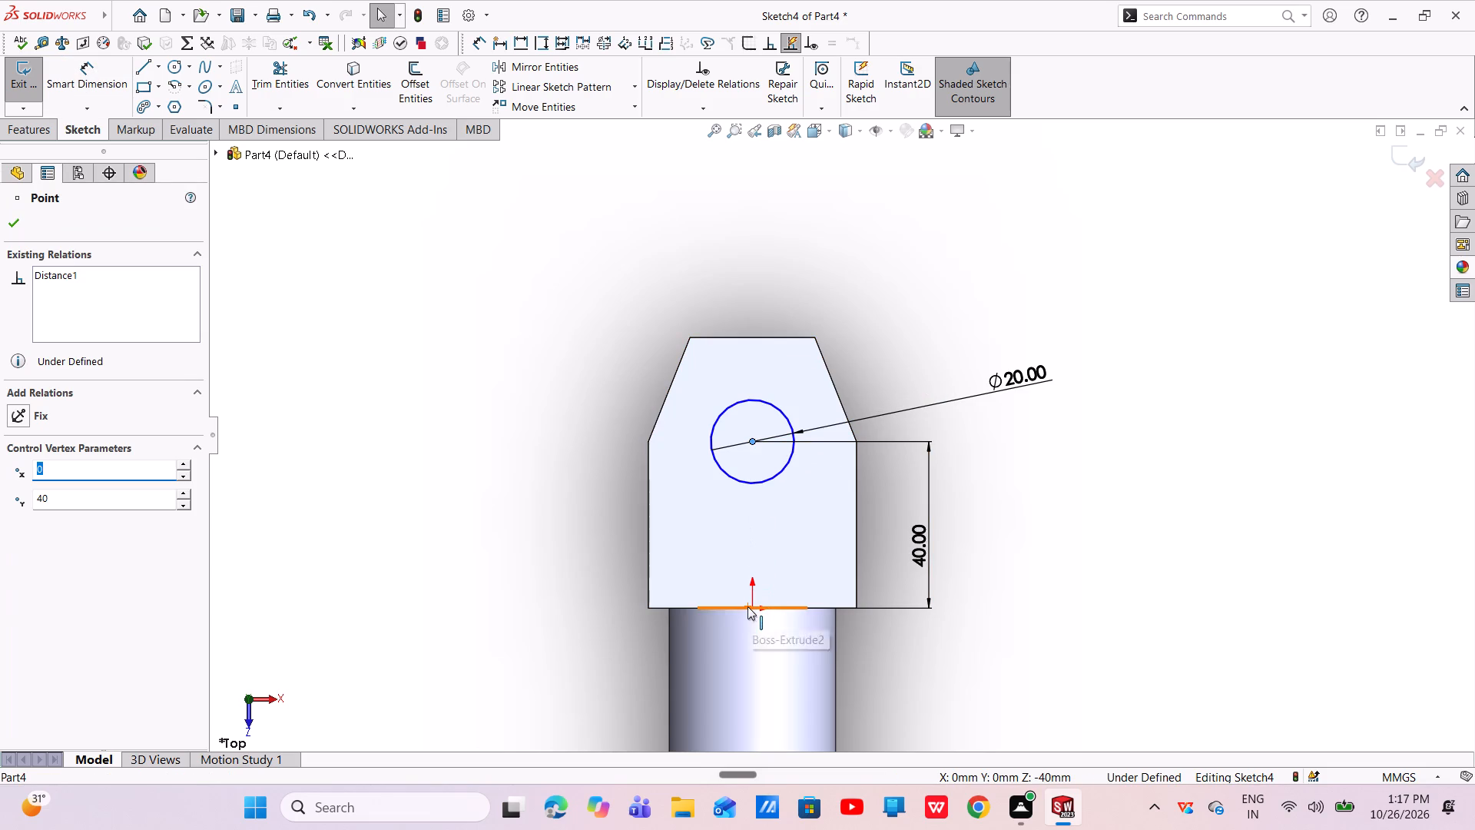
pyautogui.keyDown('ctrl'); pyautogui.click(748, 606); pyautogui.keyUp('ctrl')
pyautogui.click(814, 535)
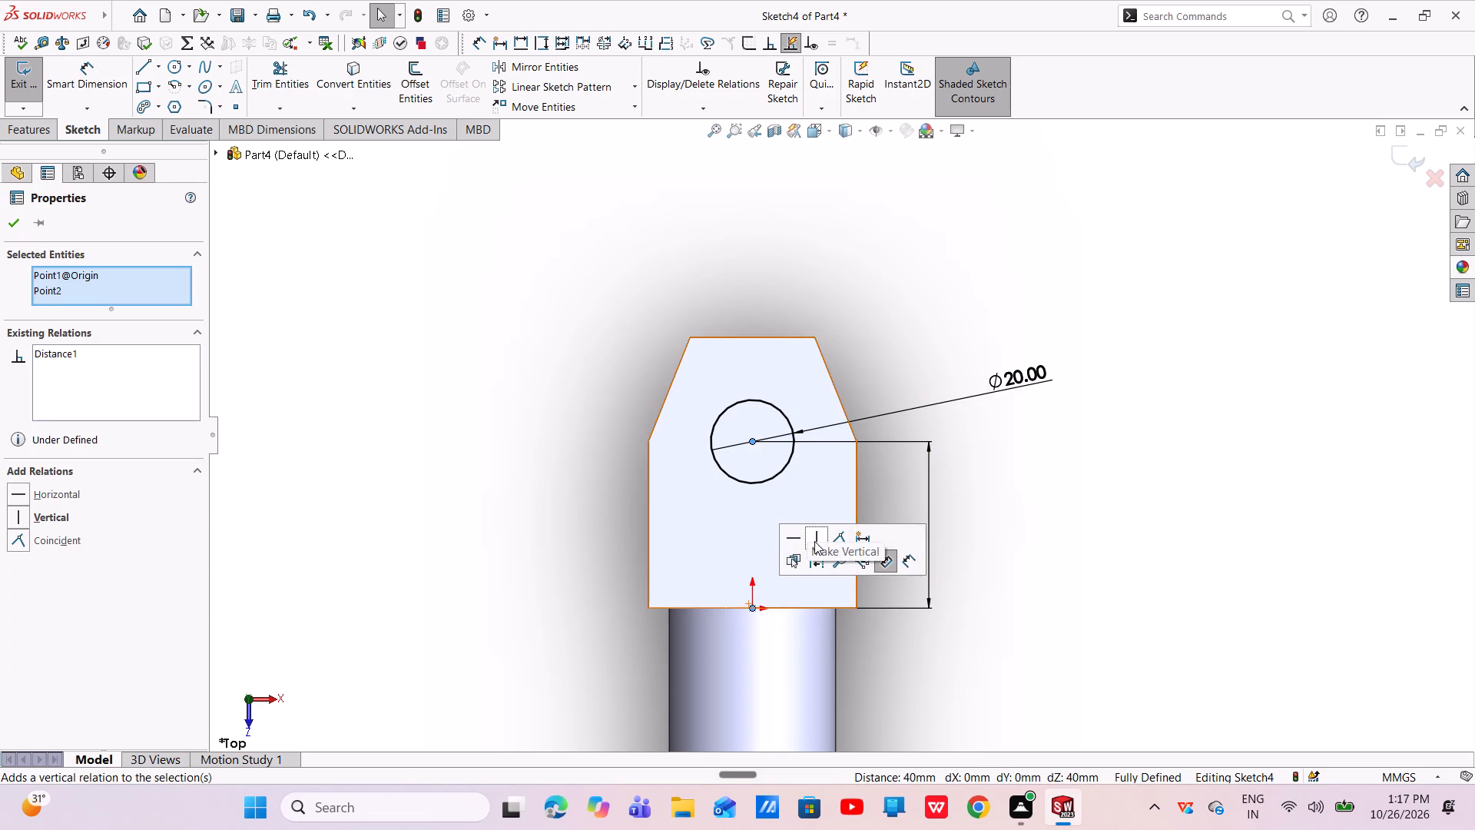
pyautogui.press('Escape')
pyautogui.press('Escape')
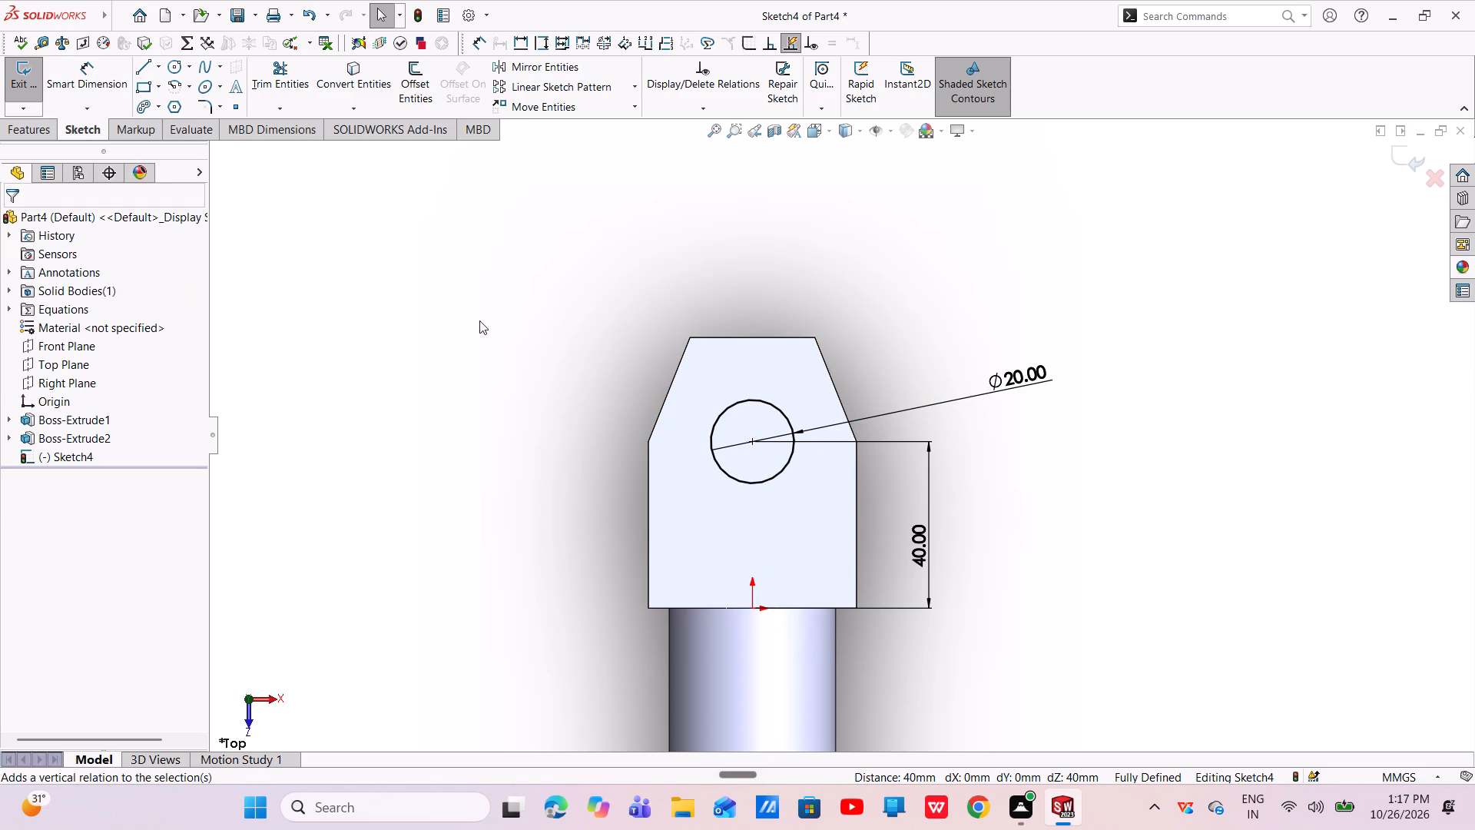
# Extrude the circle 60 mm with the Mid Plane end condition and merged result to form the pin through the end block.
pyautogui.click(20, 131)
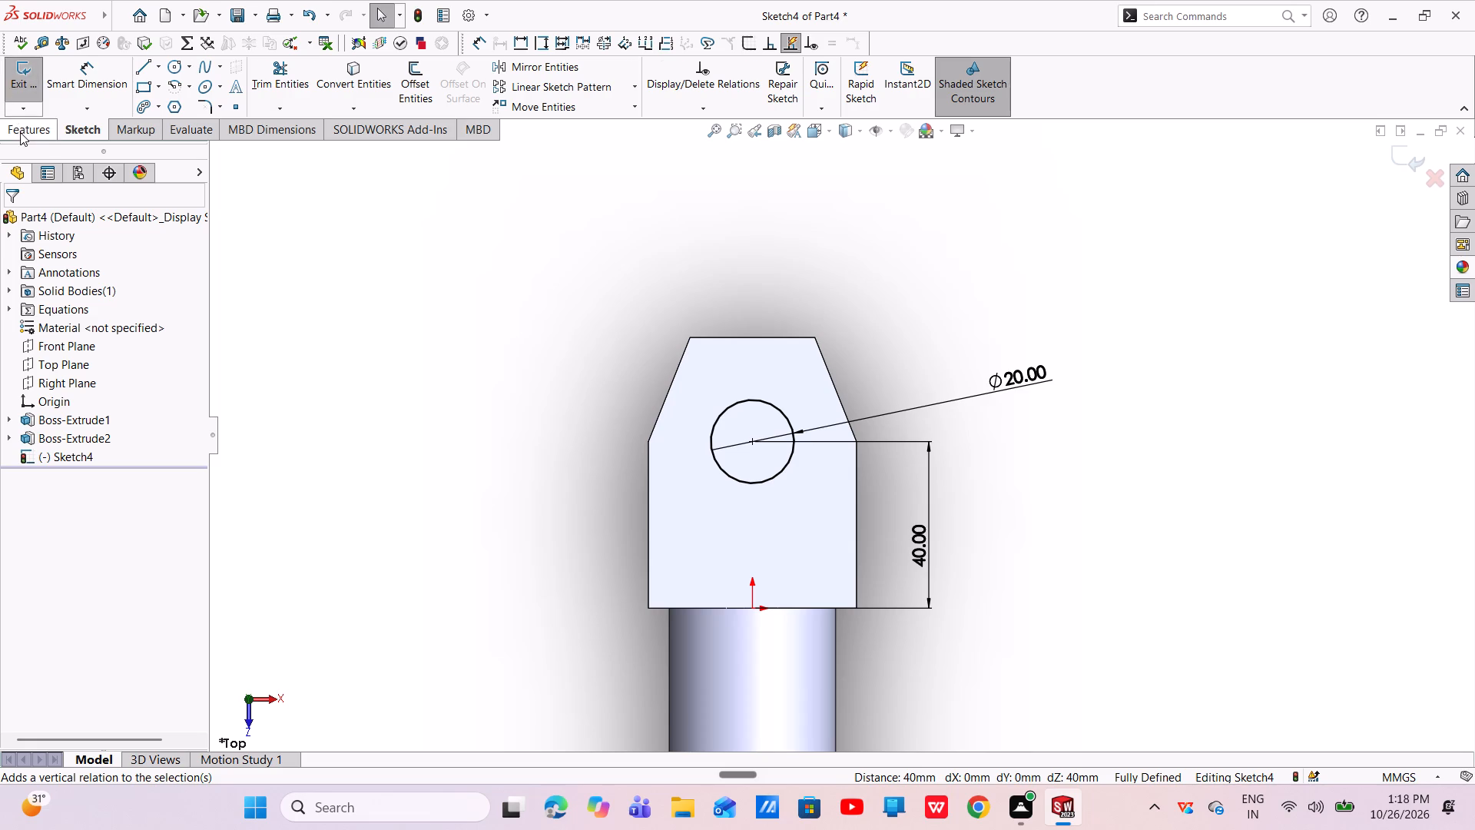
pyautogui.click(35, 98)
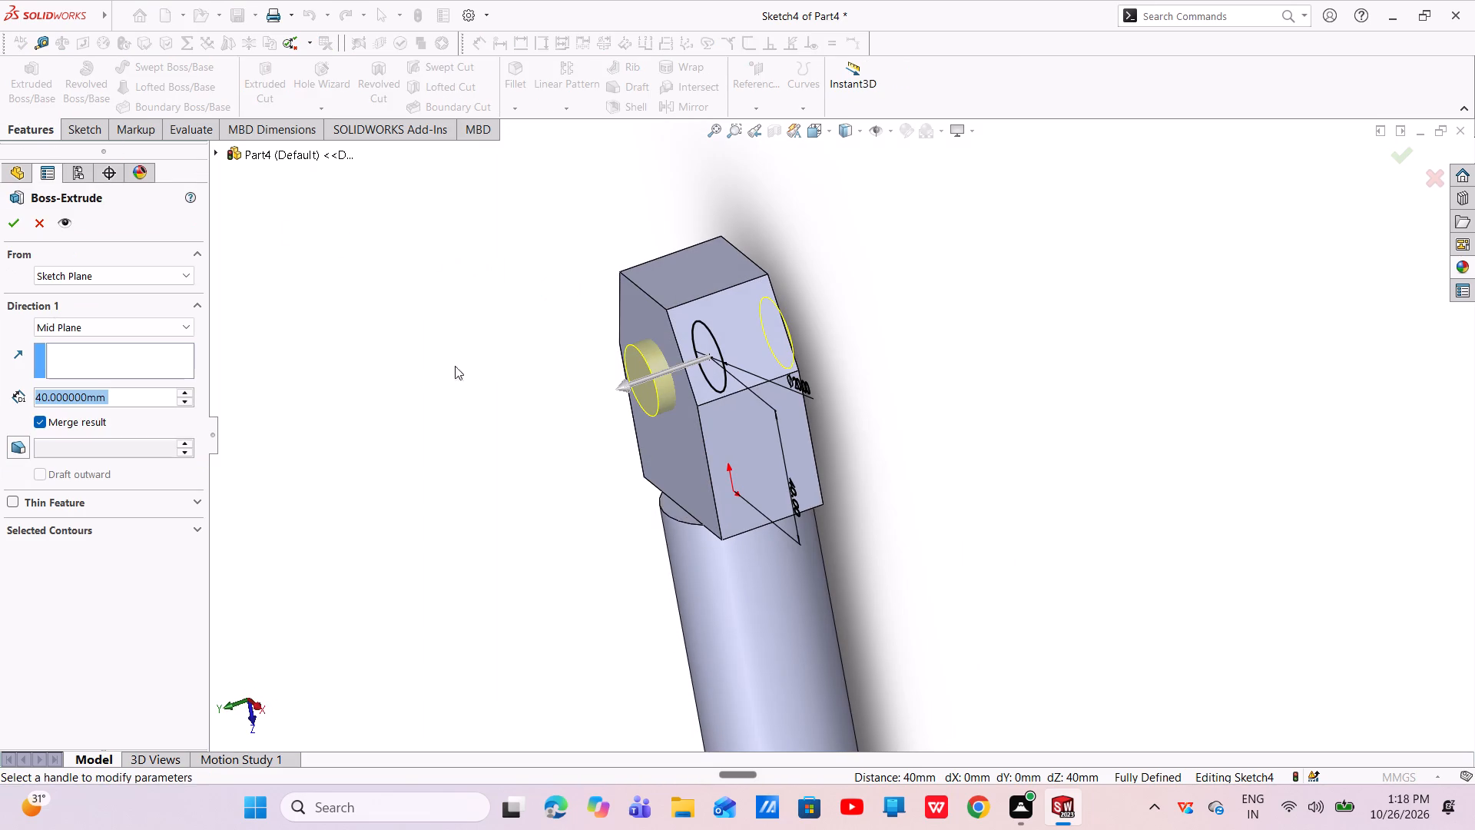
pyautogui.click(184, 390)
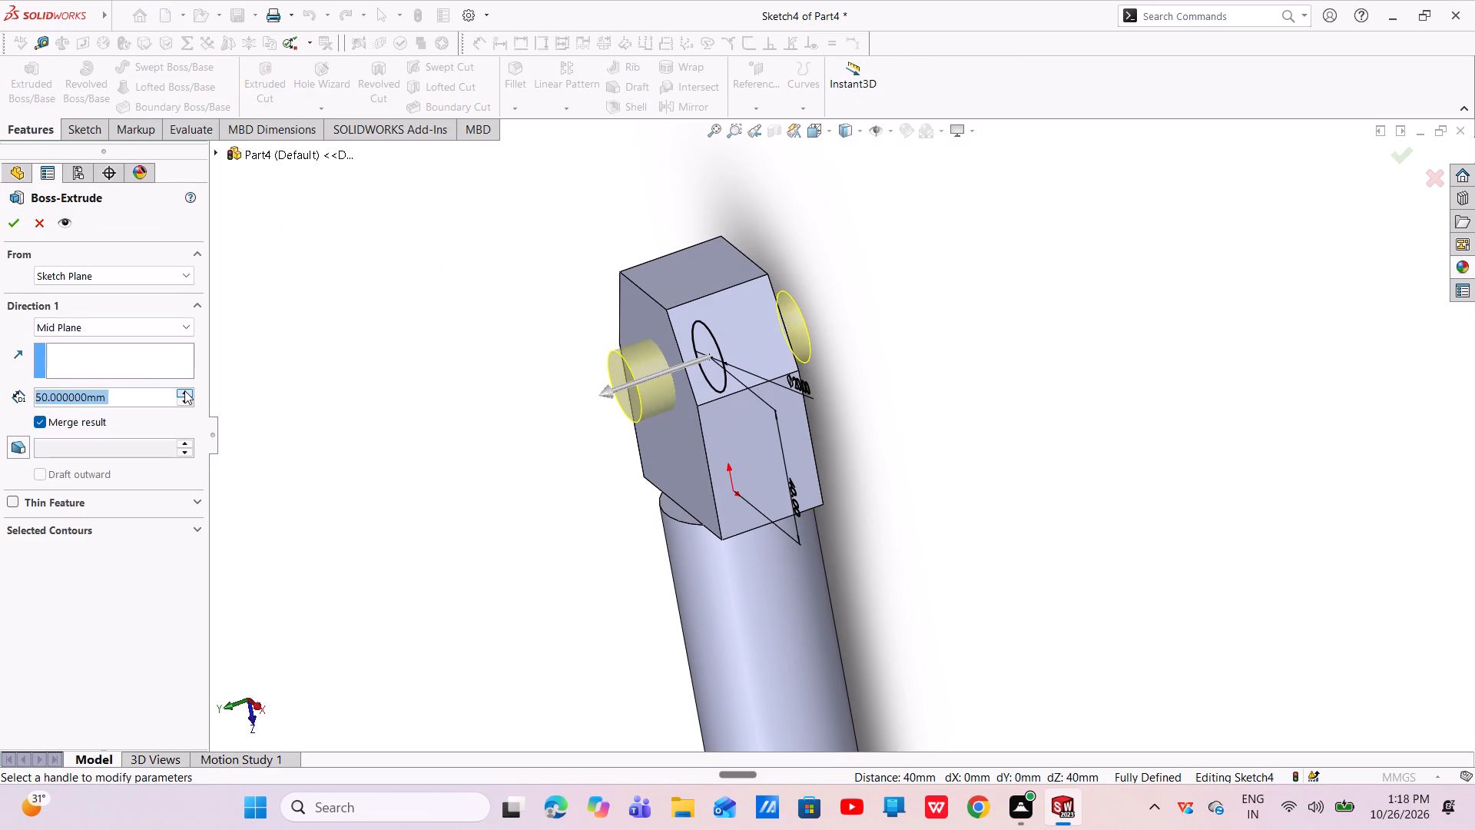
pyautogui.click(184, 390)
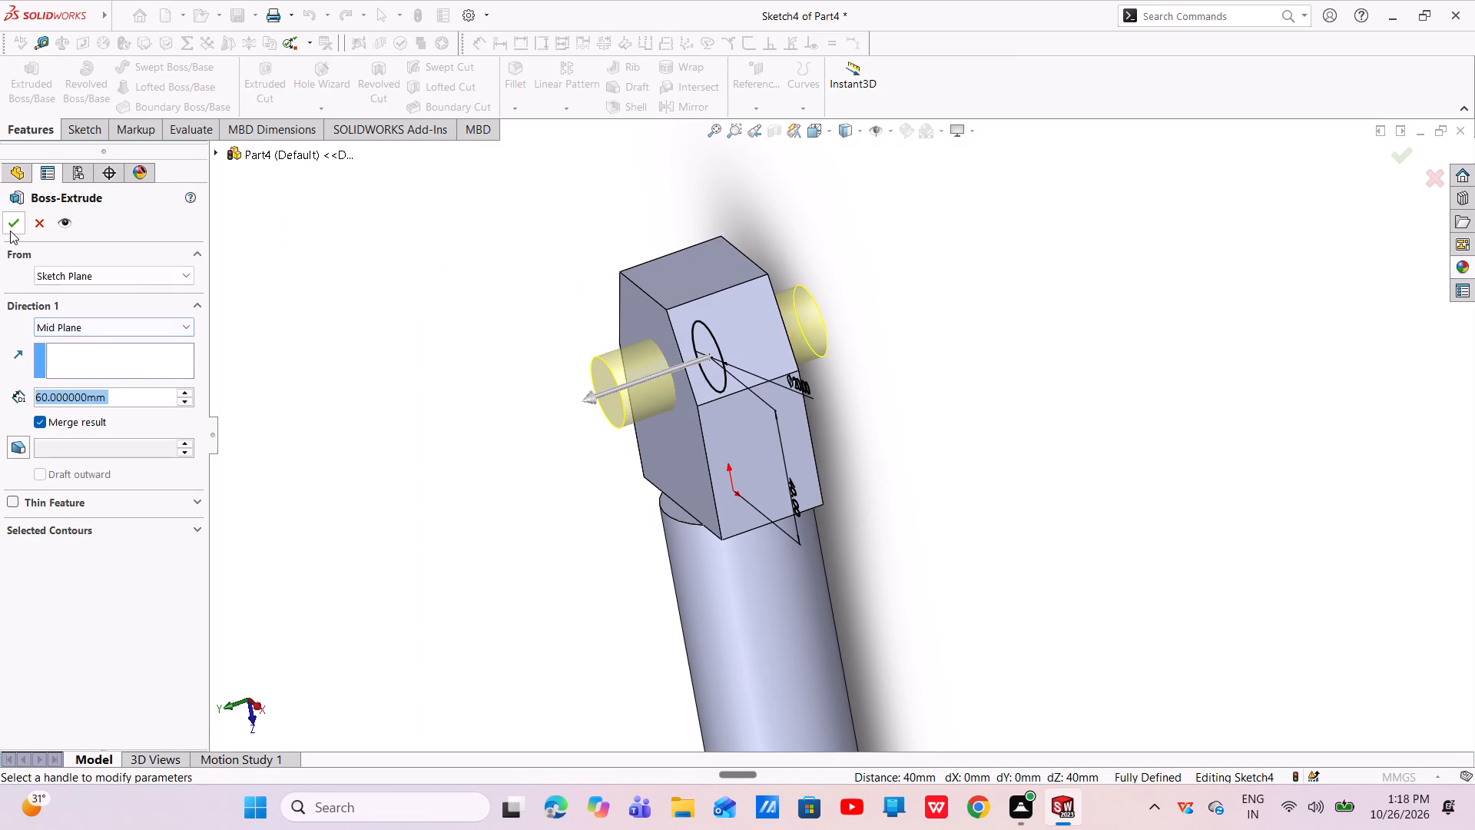
pyautogui.click(10, 231)
# Examine the pin on the end block and the rod from several angles.
pyautogui.scroll(-6, 729, 395)
pyautogui.scroll(6, 729, 395)
pyautogui.moveTo(715, 395); pyautogui.dragTo(837, 395, button='middle')
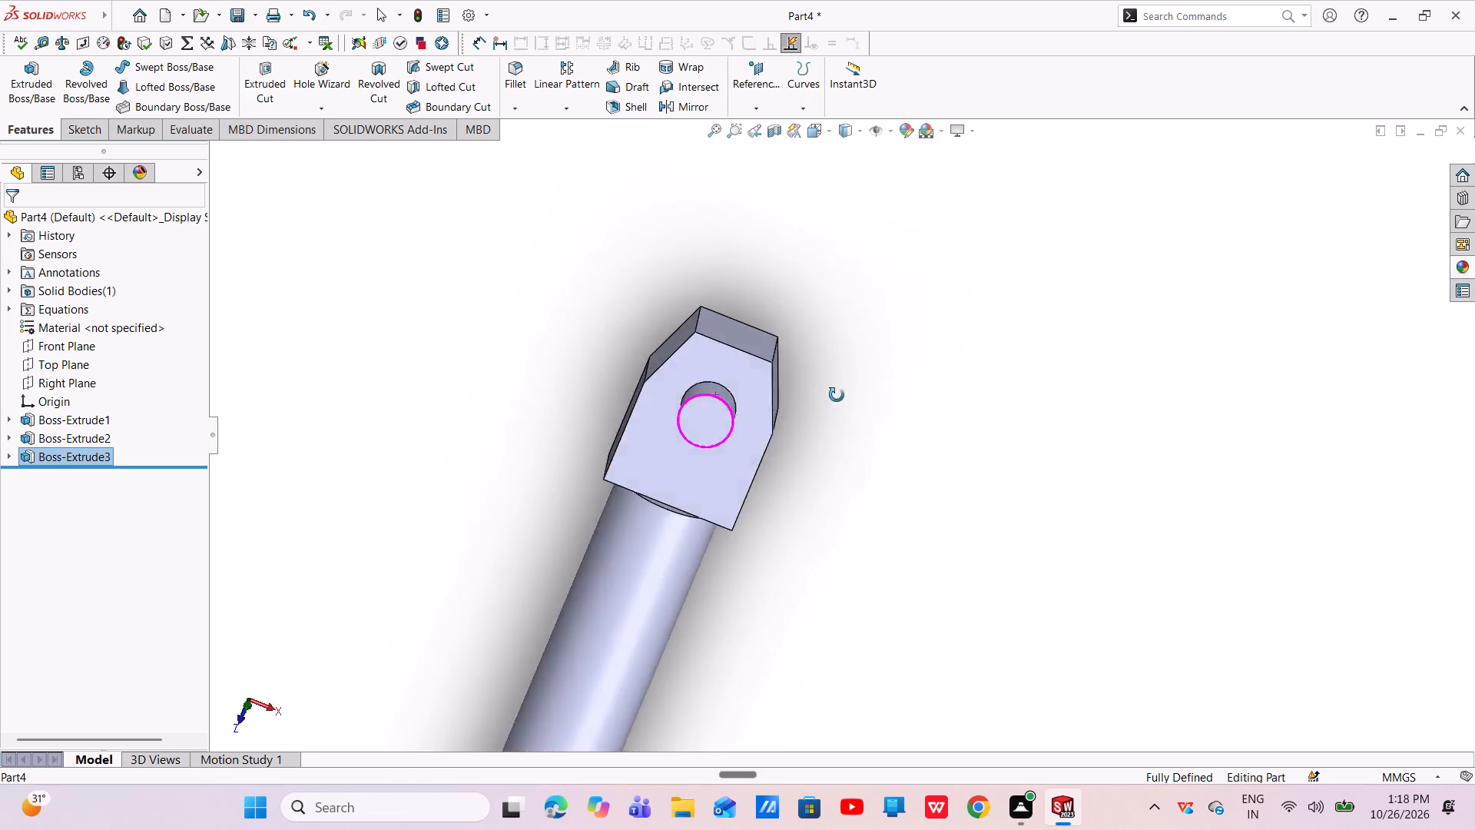
pyautogui.moveTo(837, 395); pyautogui.dragTo(886, 430, button='middle')
pyautogui.scroll(-5, 729, 396)
pyautogui.scroll(4, 729, 396)
pyautogui.moveTo(755, 448); pyautogui.dragTo(669, 413, button='middle')
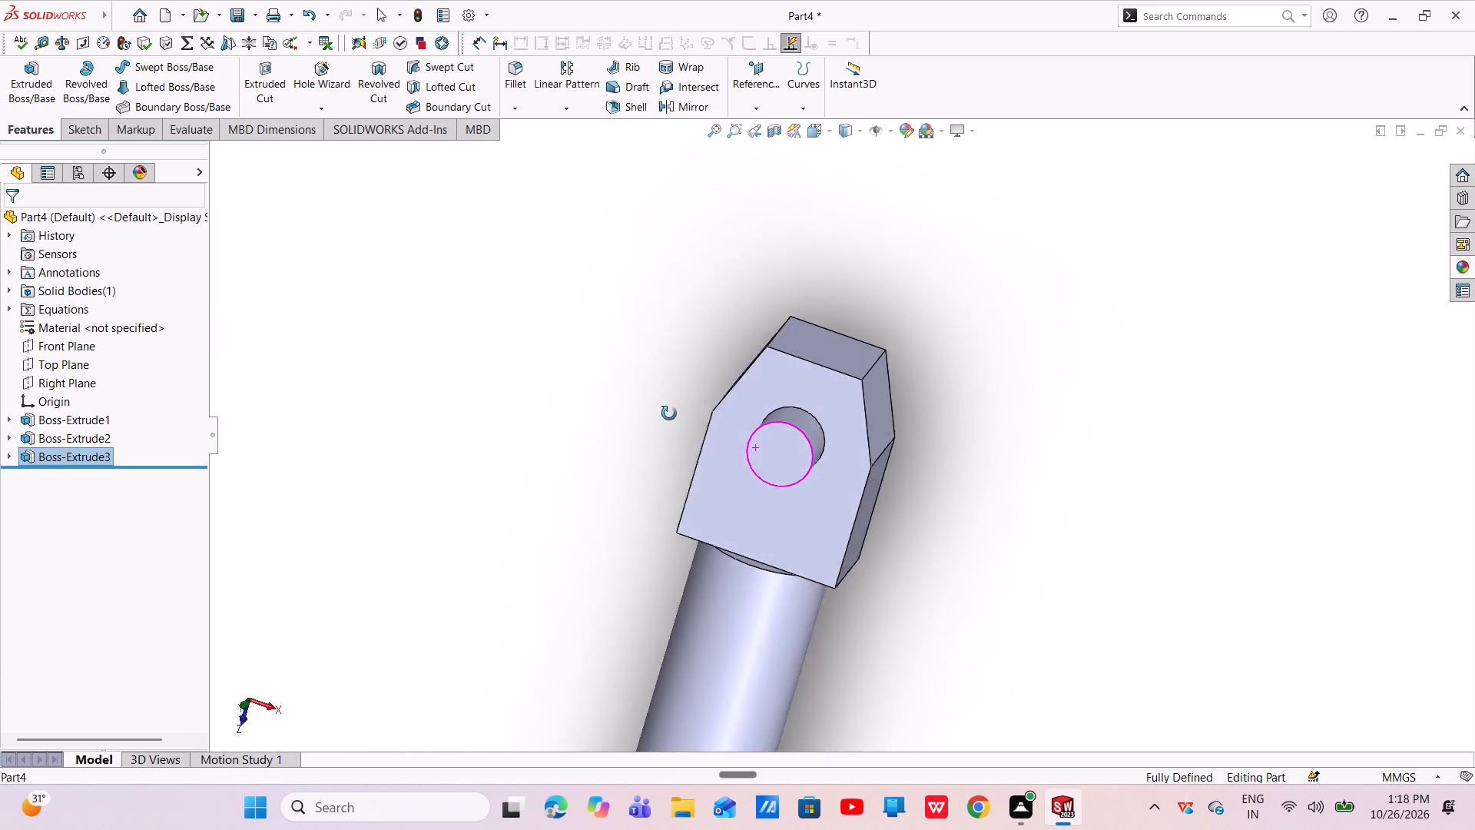
pyautogui.moveTo(669, 413); pyautogui.dragTo(668, 413, button='middle')
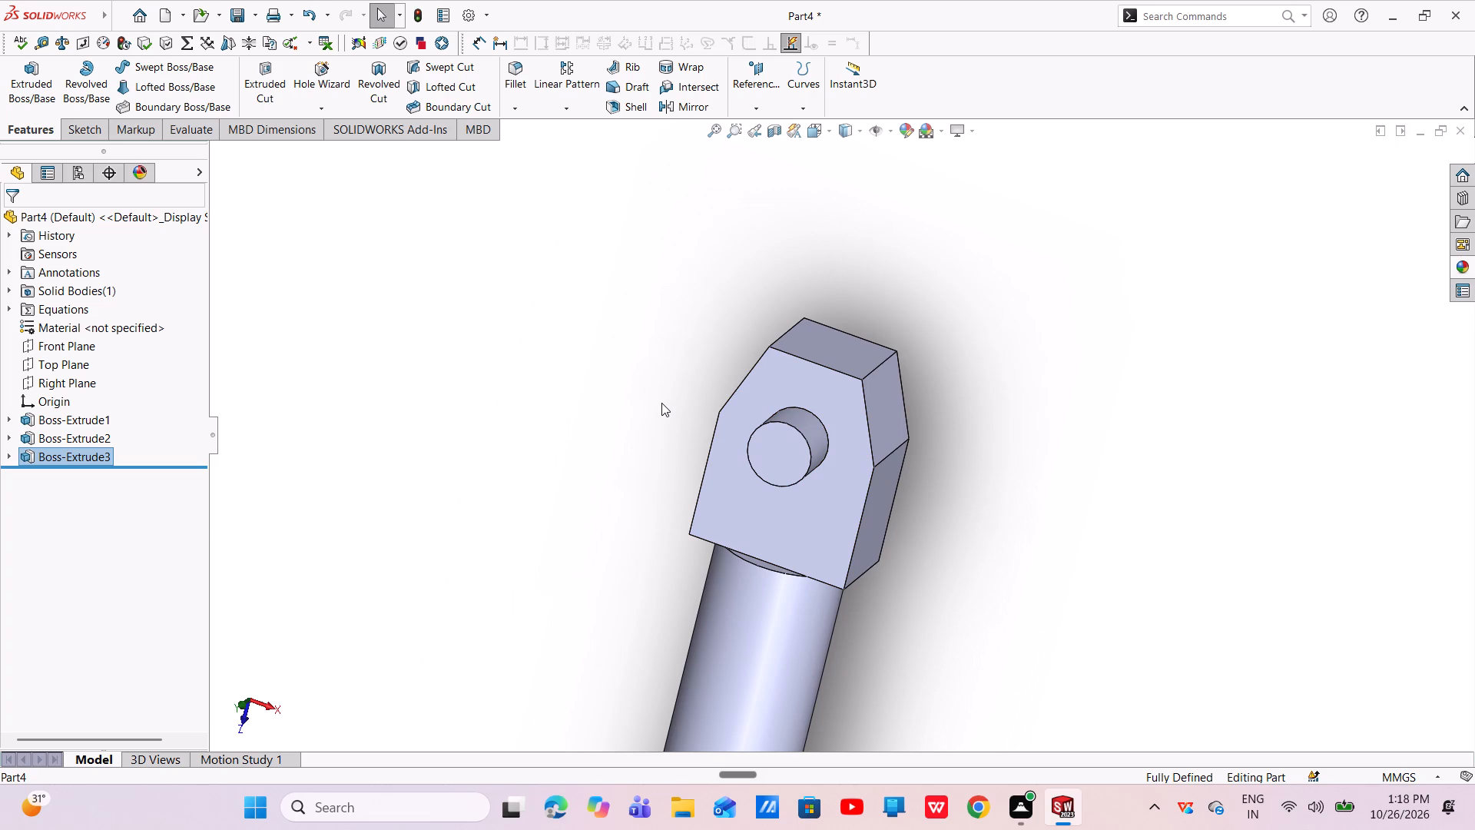
pyautogui.scroll(-4, 871, 519)
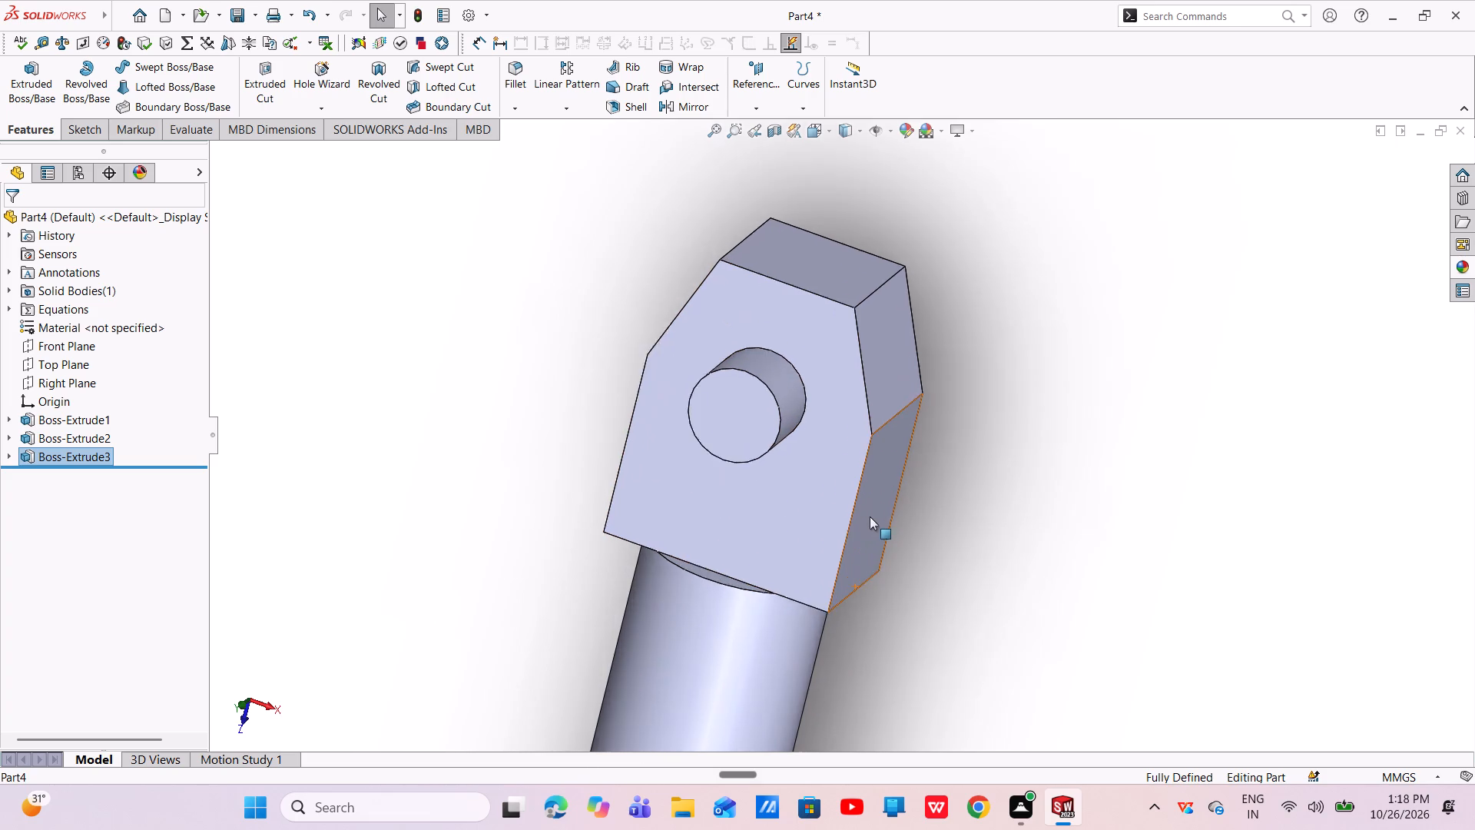
pyautogui.scroll(6, 858, 510)
pyautogui.moveTo(802, 485); pyautogui.dragTo(916, 423, button='middle')
pyautogui.scroll(4, 703, 559)
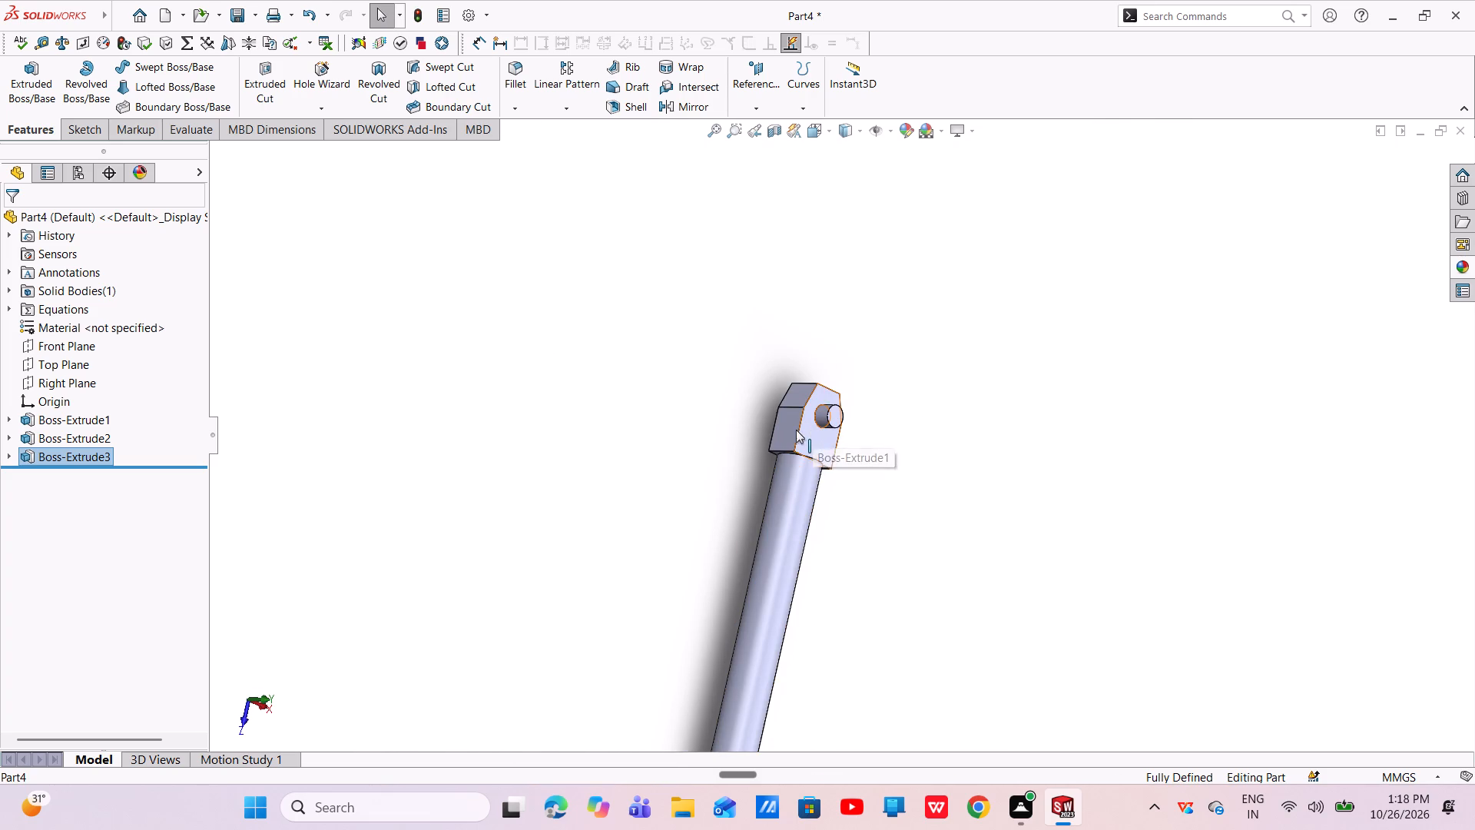
# Assign a light orange colour from the standard swatches to the pin, end block and rod features.
pyautogui.click(909, 124)
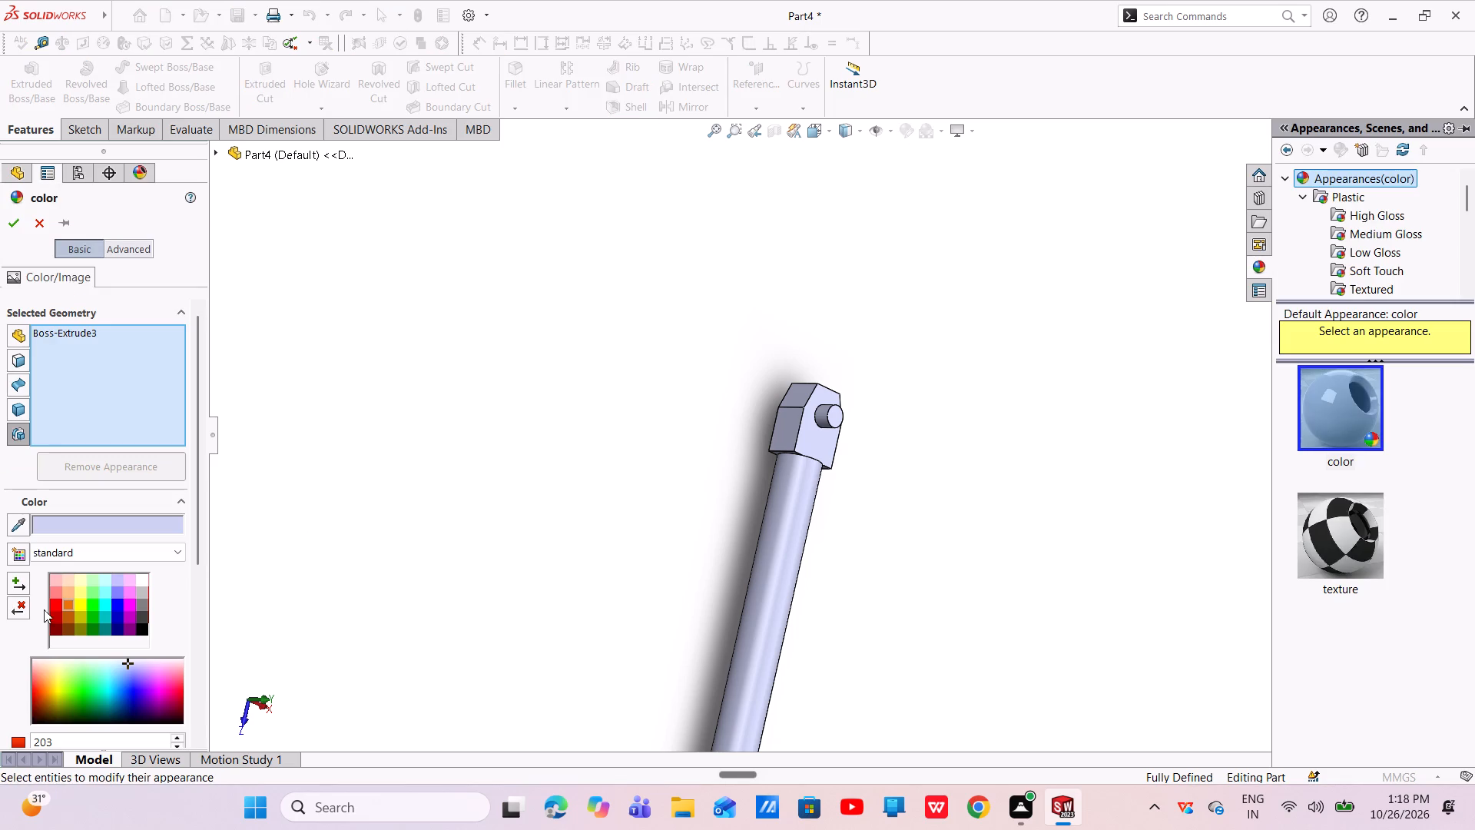
pyautogui.click(67, 602)
pyautogui.click(808, 429)
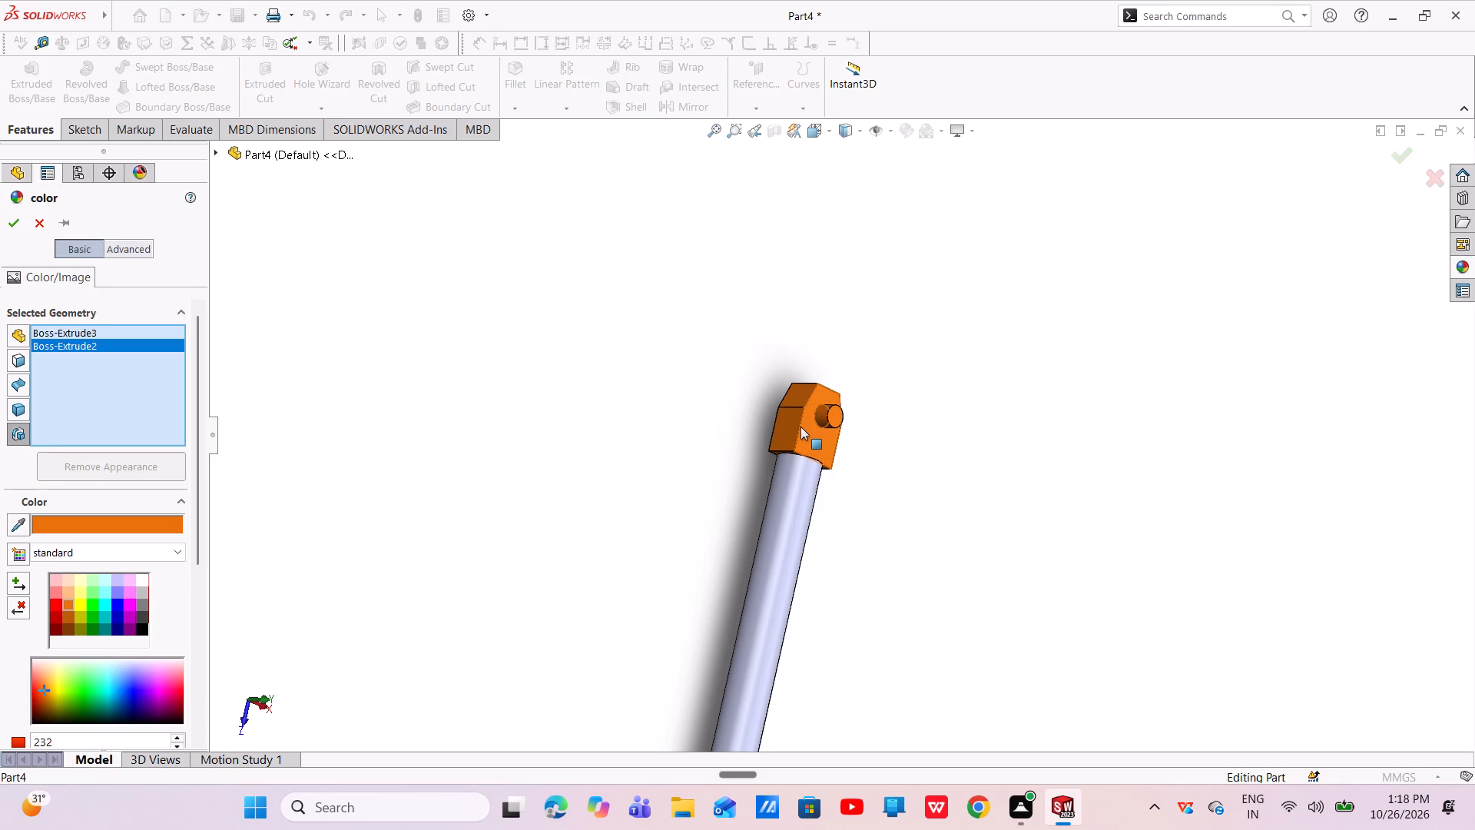
pyautogui.scroll(2, 754, 487)
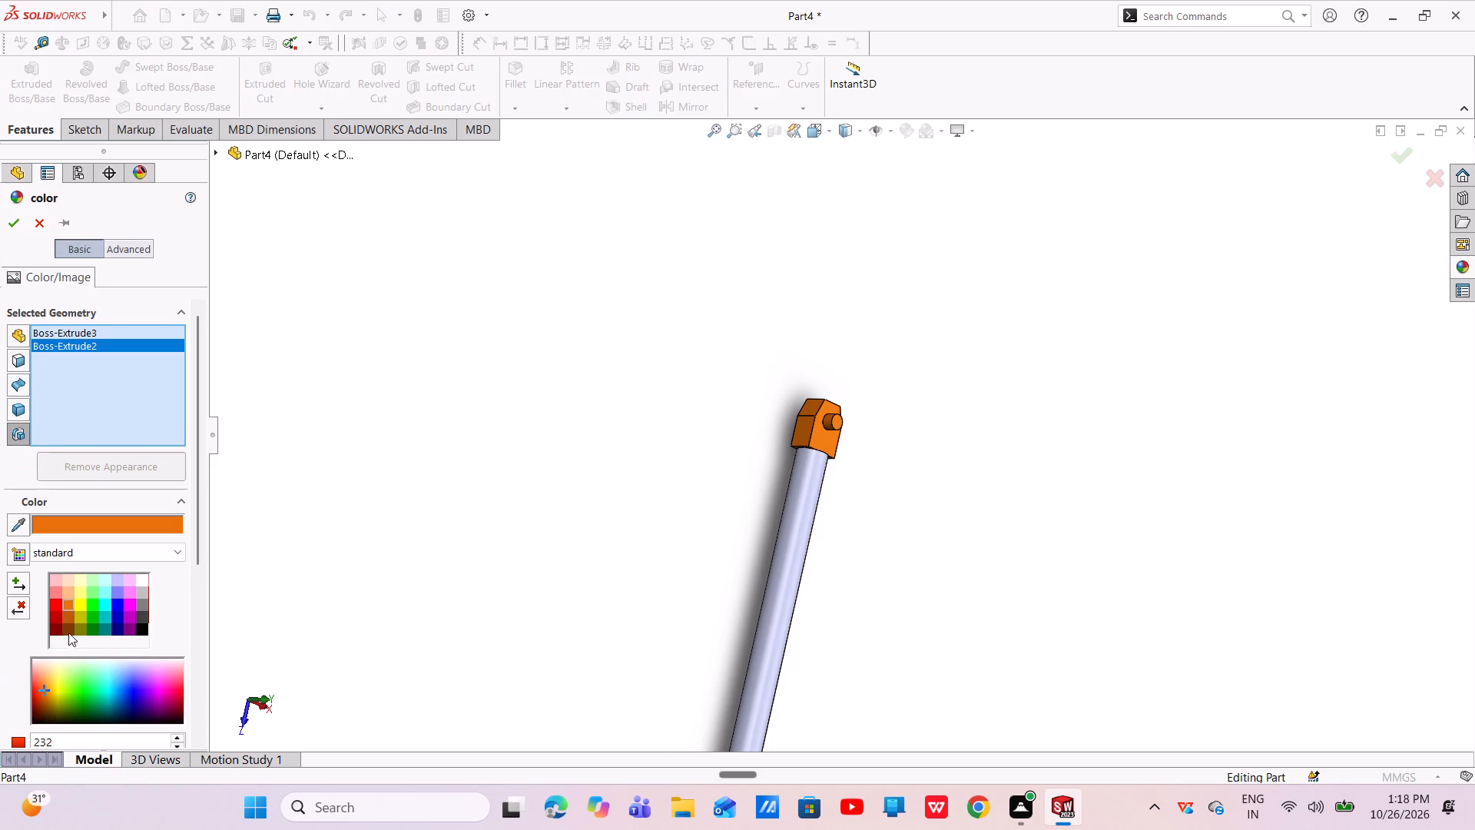
pyautogui.click(68, 583)
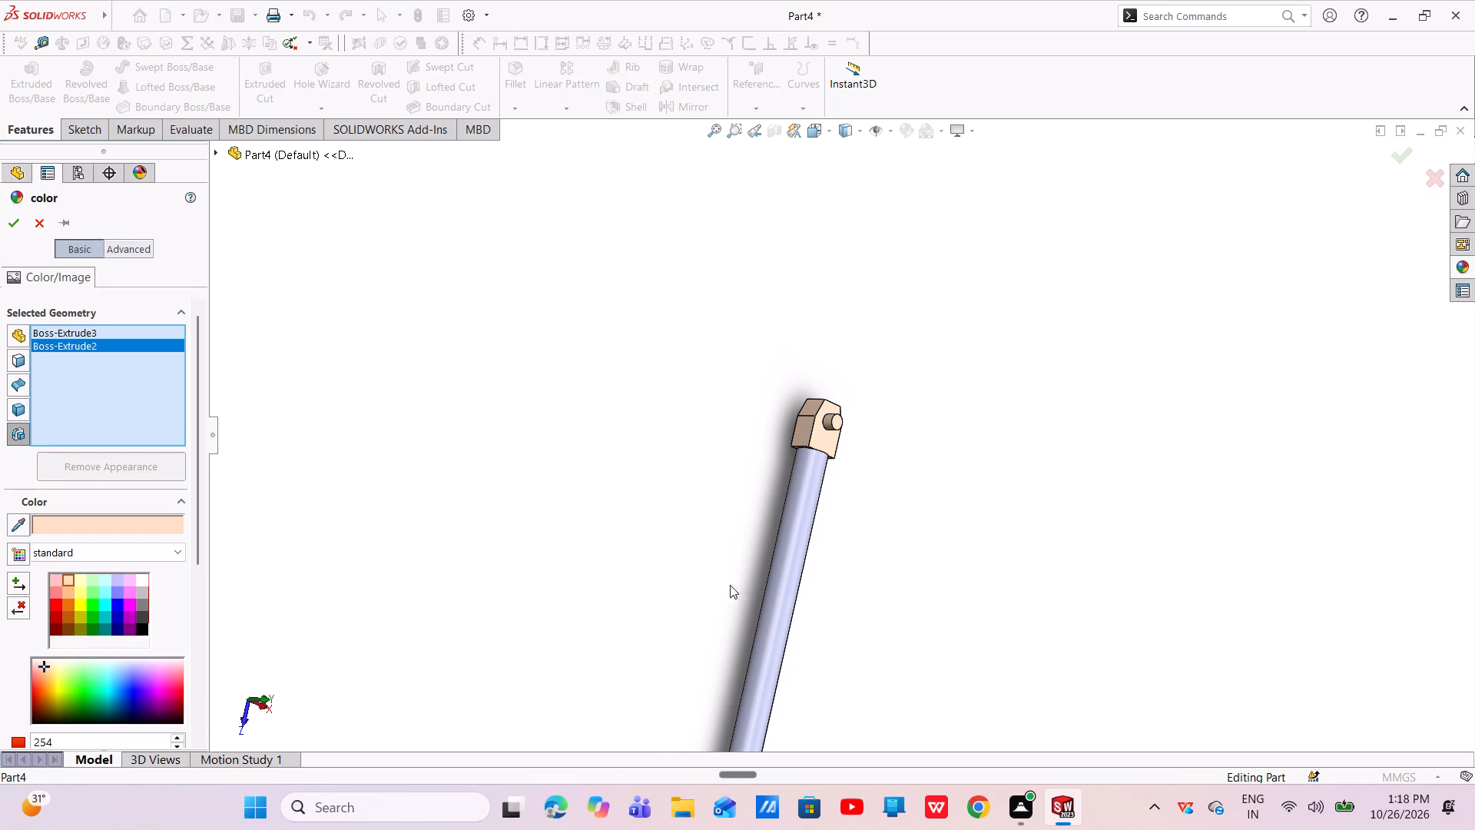
pyautogui.click(790, 564)
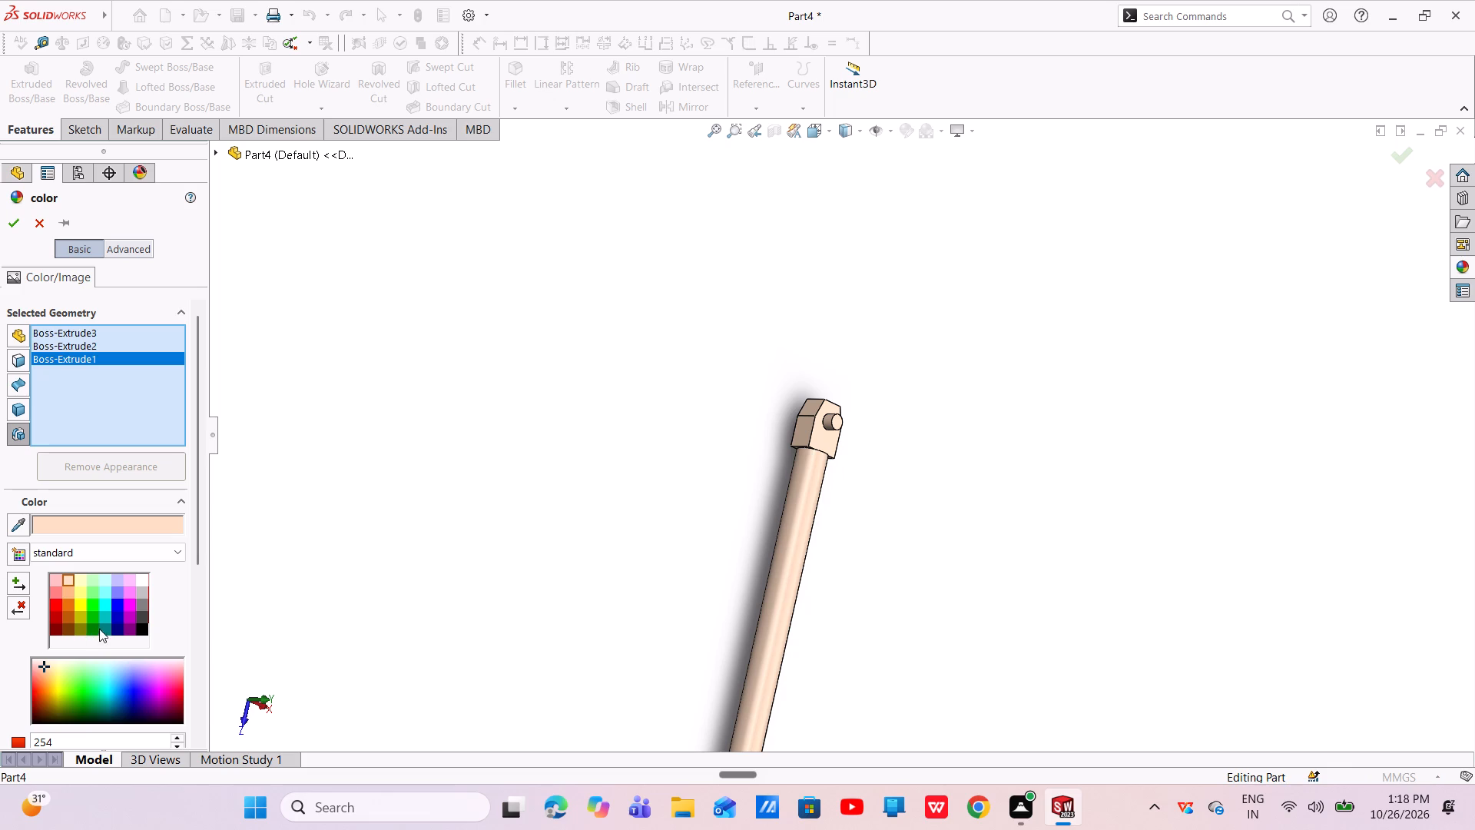
pyautogui.click(70, 598)
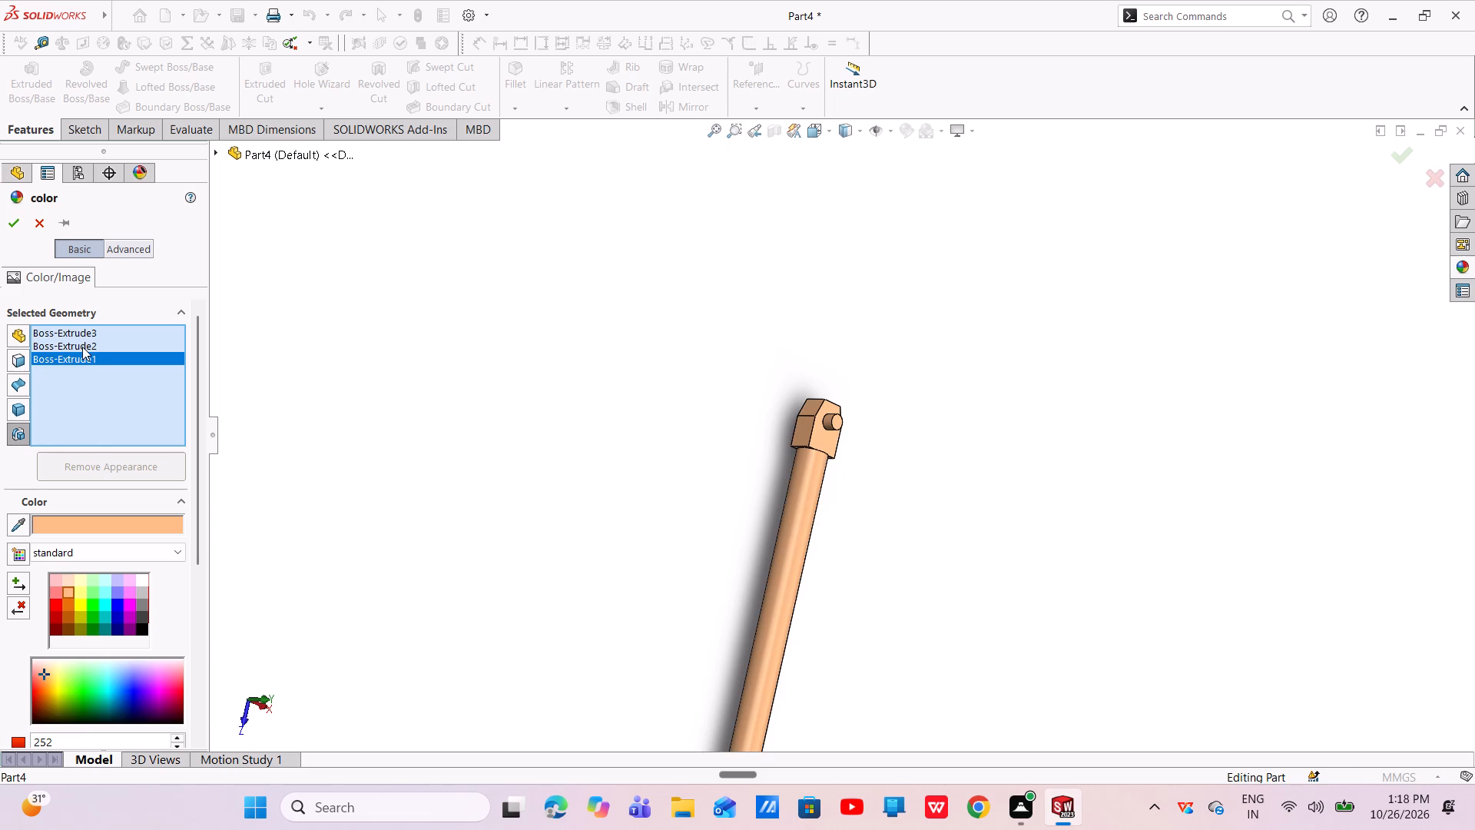
# Remove the end block and pin features from the colour selection and apply the light orange to the rod only.
pyautogui.click(82, 347)
pyautogui.rightClick(82, 347)
pyautogui.click(123, 372)
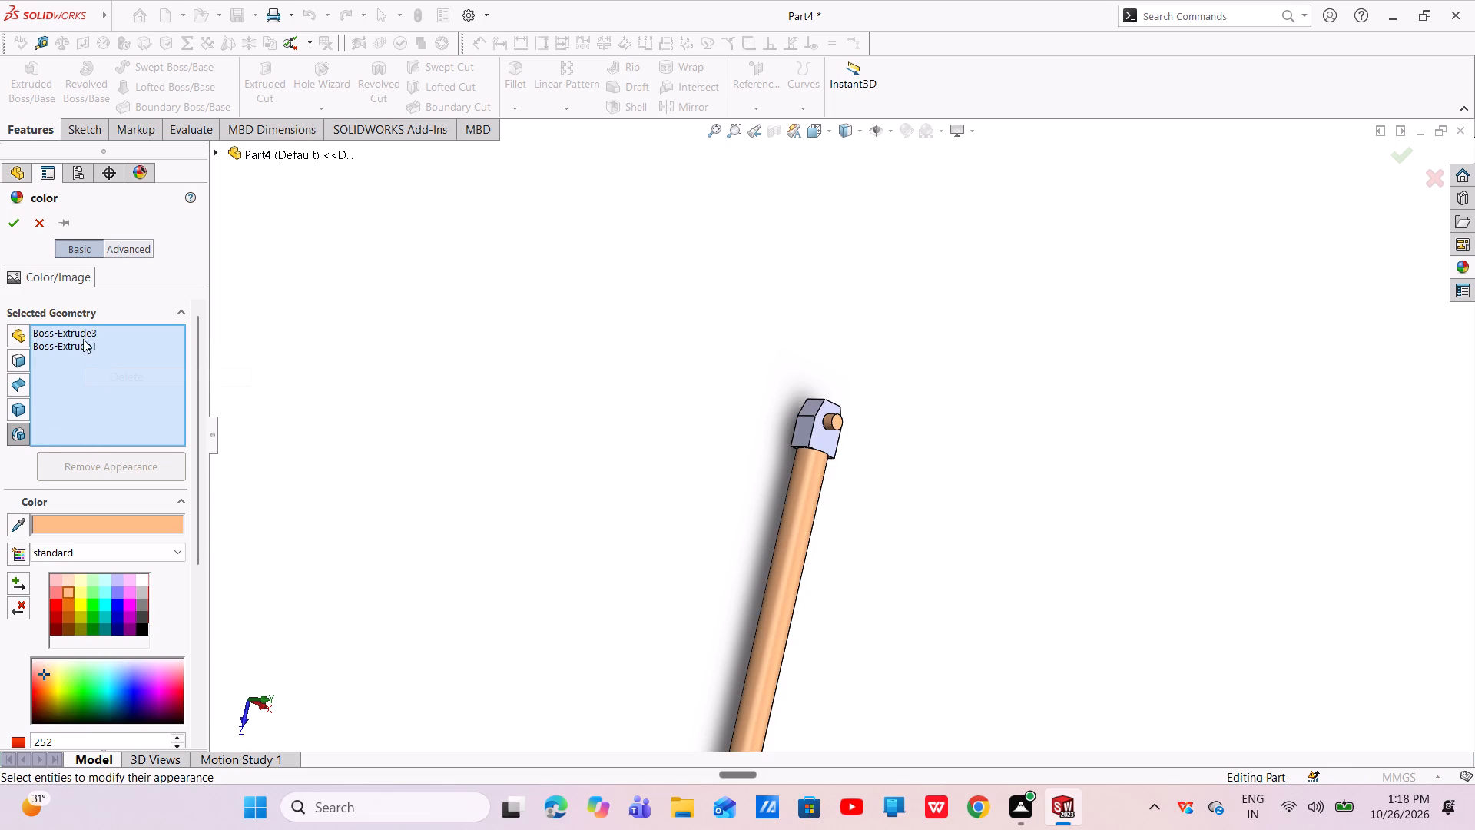
pyautogui.click(81, 335)
pyautogui.rightClick(81, 334)
pyautogui.click(124, 359)
pyautogui.scroll(-4, 922, 460)
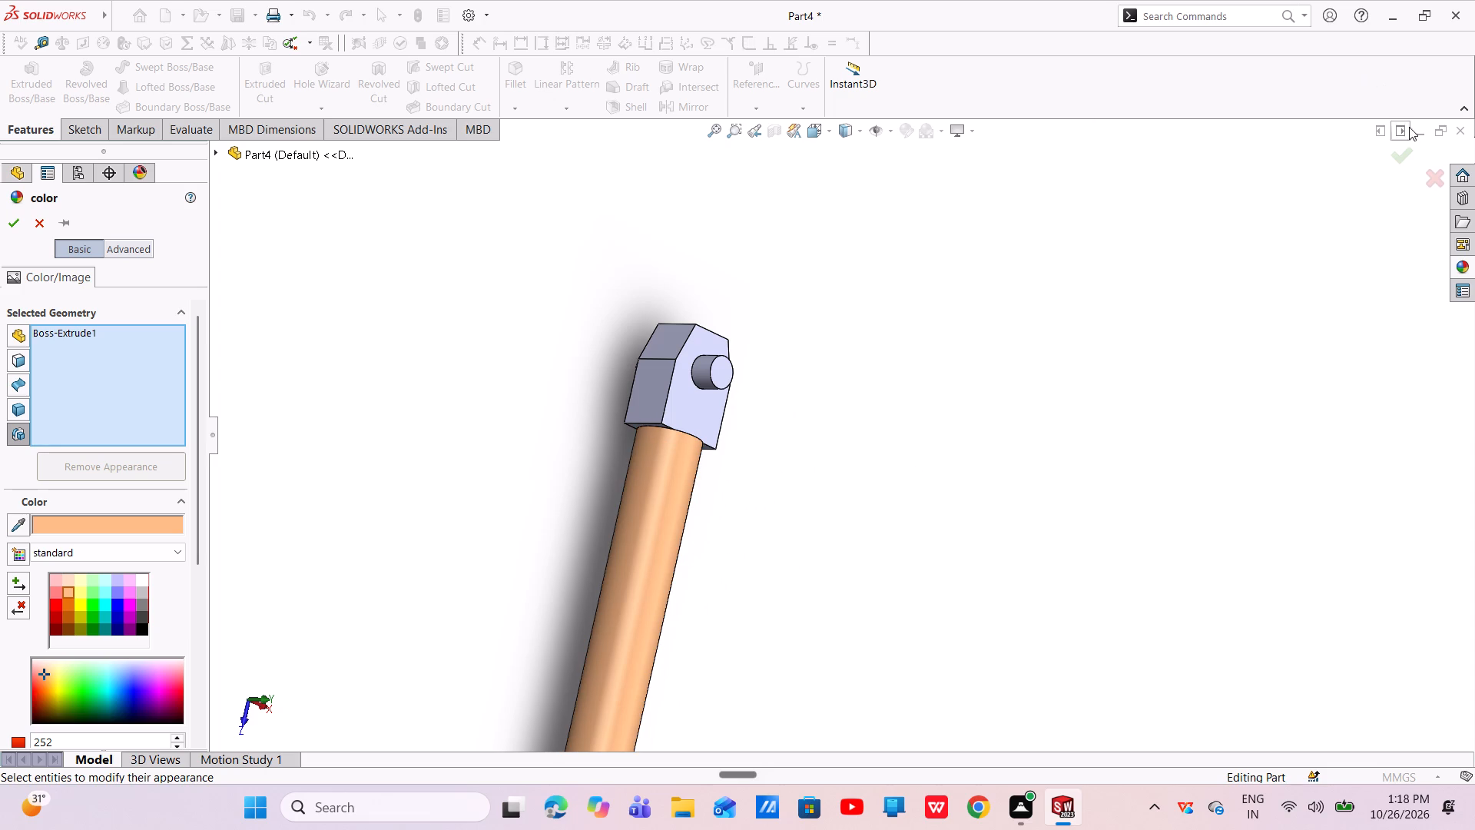
pyautogui.click(1407, 151)
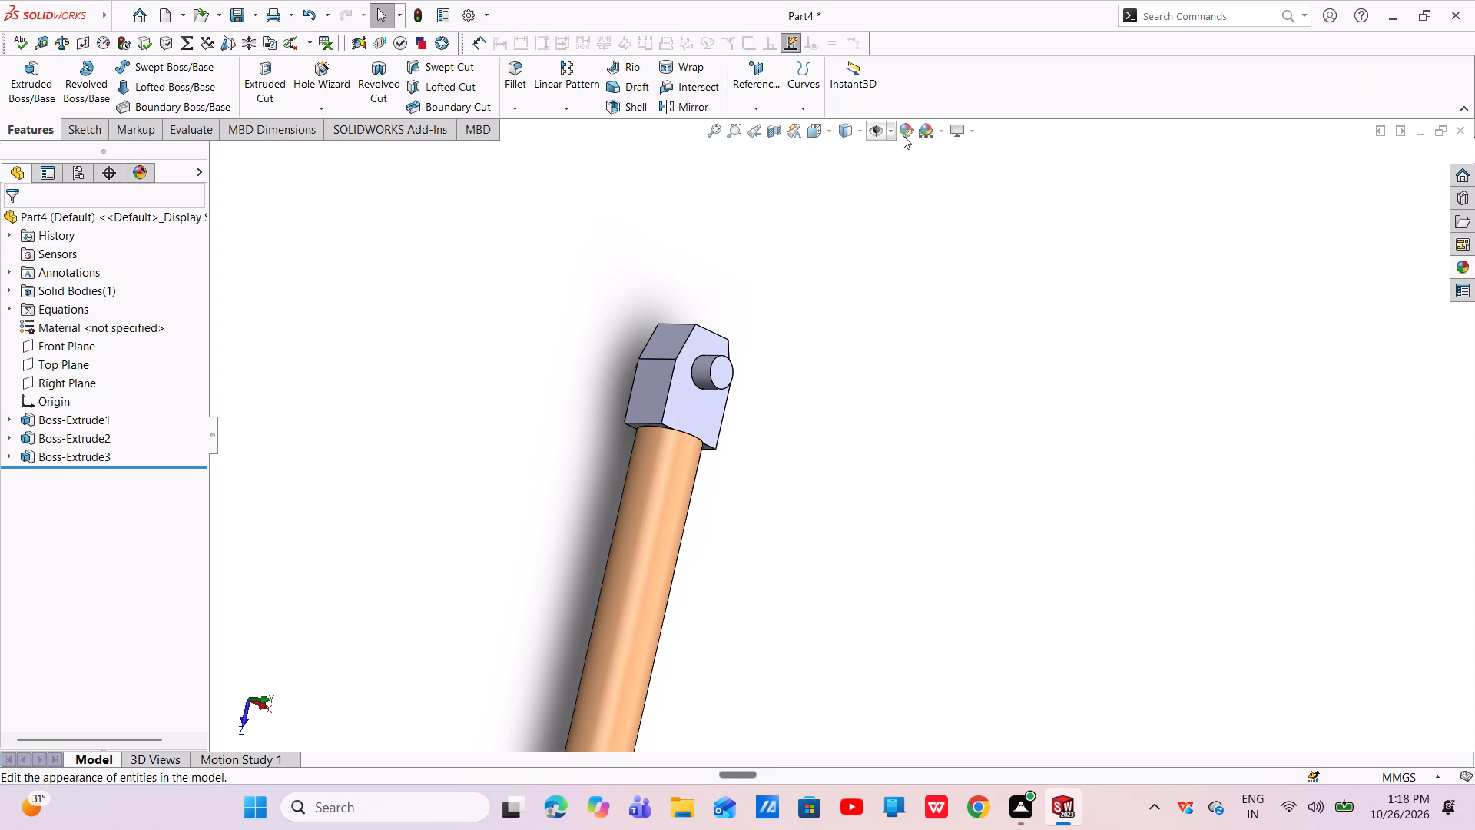
# Apply a saturated orange appearance colour to the whole part.
pyautogui.click(909, 135)
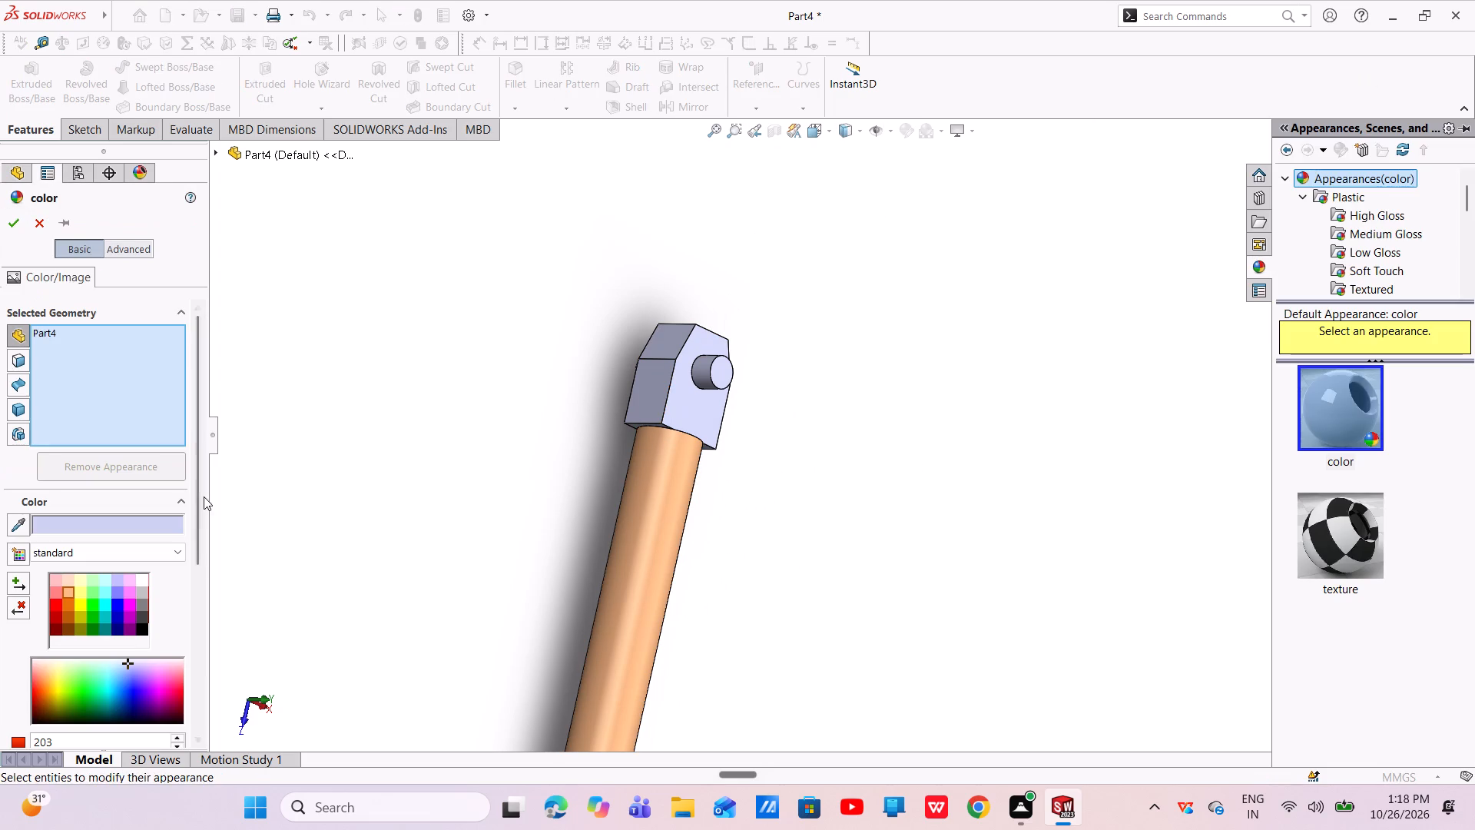
pyautogui.click(70, 604)
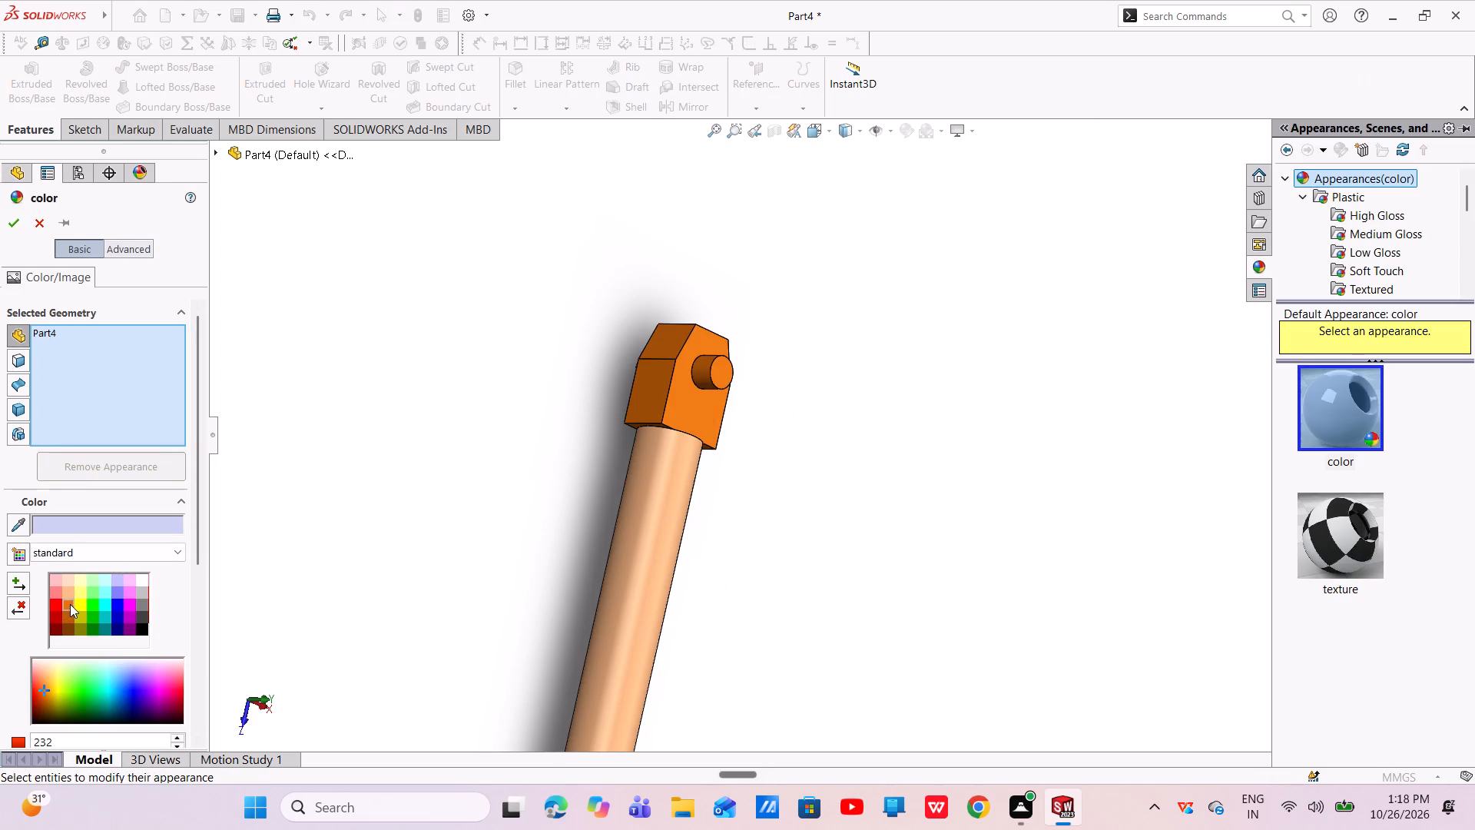
pyautogui.click(8, 220)
# Examine the coloured end block, pin and rod from several angles.
pyautogui.scroll(-7, 615, 378)
pyautogui.scroll(6, 935, 459)
pyautogui.moveTo(936, 452); pyautogui.dragTo(834, 450, button='middle')
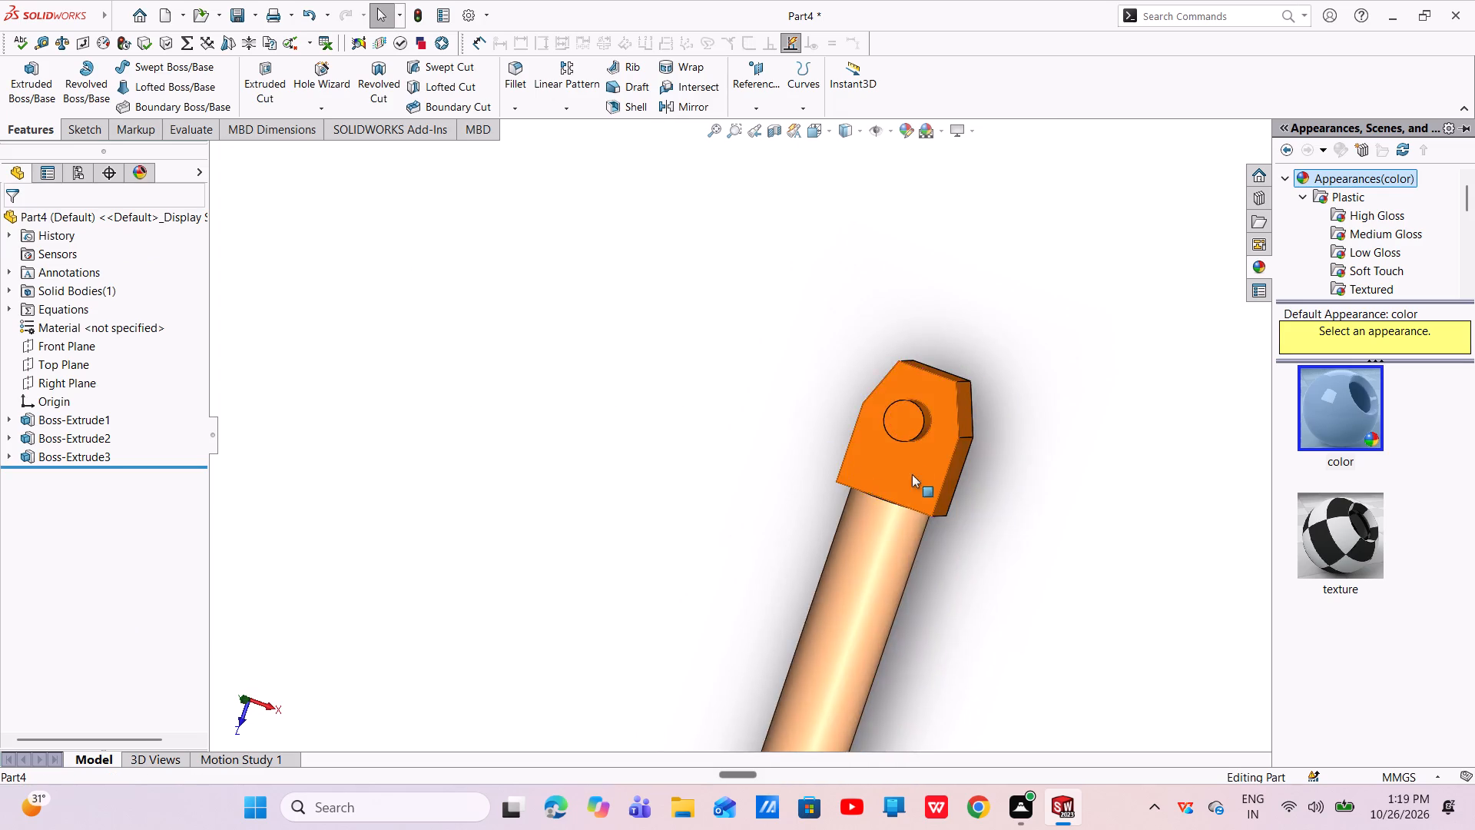
pyautogui.scroll(10, 923, 470)
pyautogui.moveTo(823, 497); pyautogui.dragTo(965, 535, button='middle')
pyautogui.scroll(-7, 874, 373)
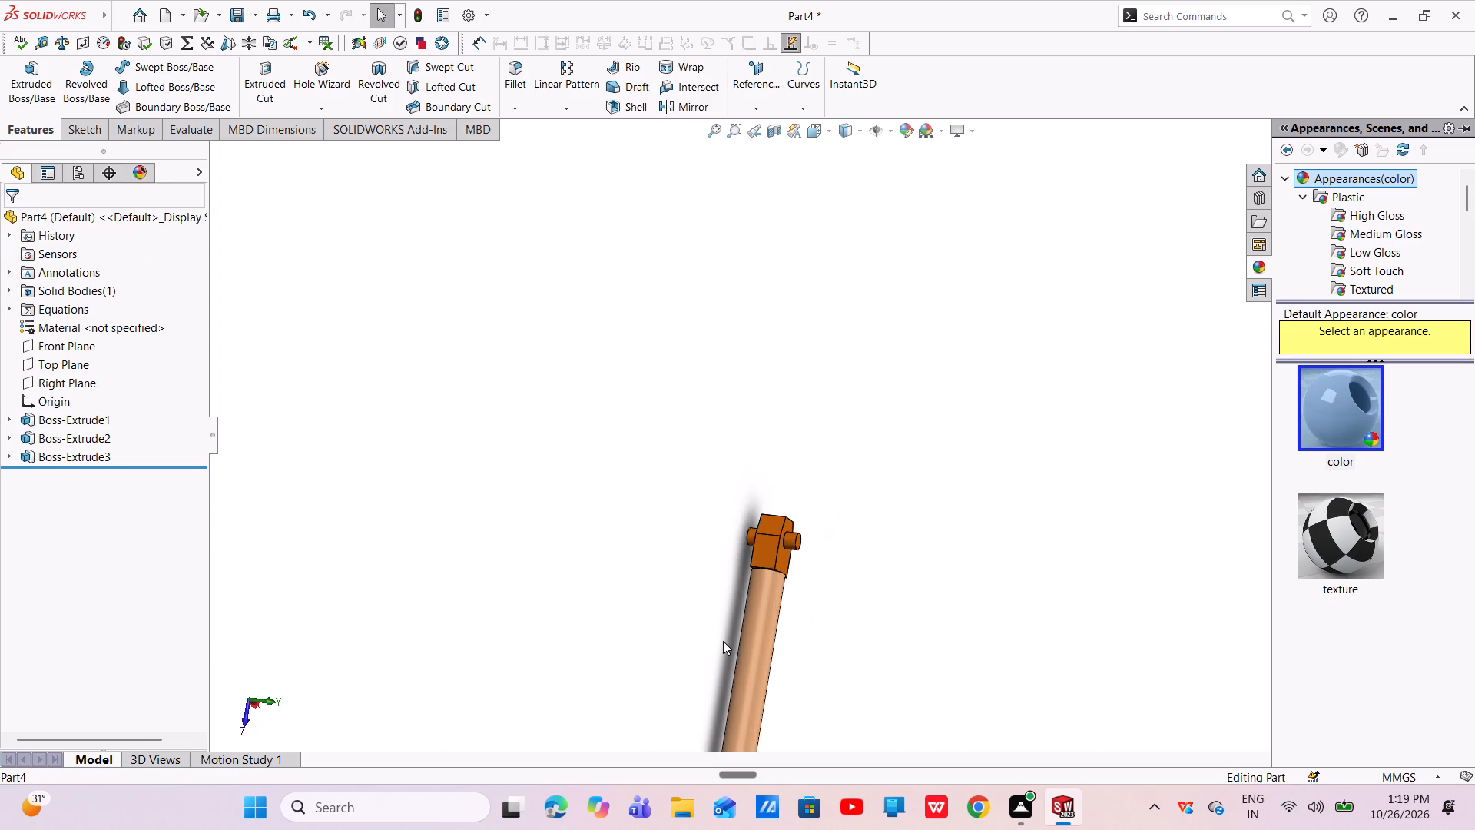
pyautogui.scroll(-5, 726, 639)
pyautogui.scroll(-2, 816, 511)
pyautogui.scroll(5, 880, 502)
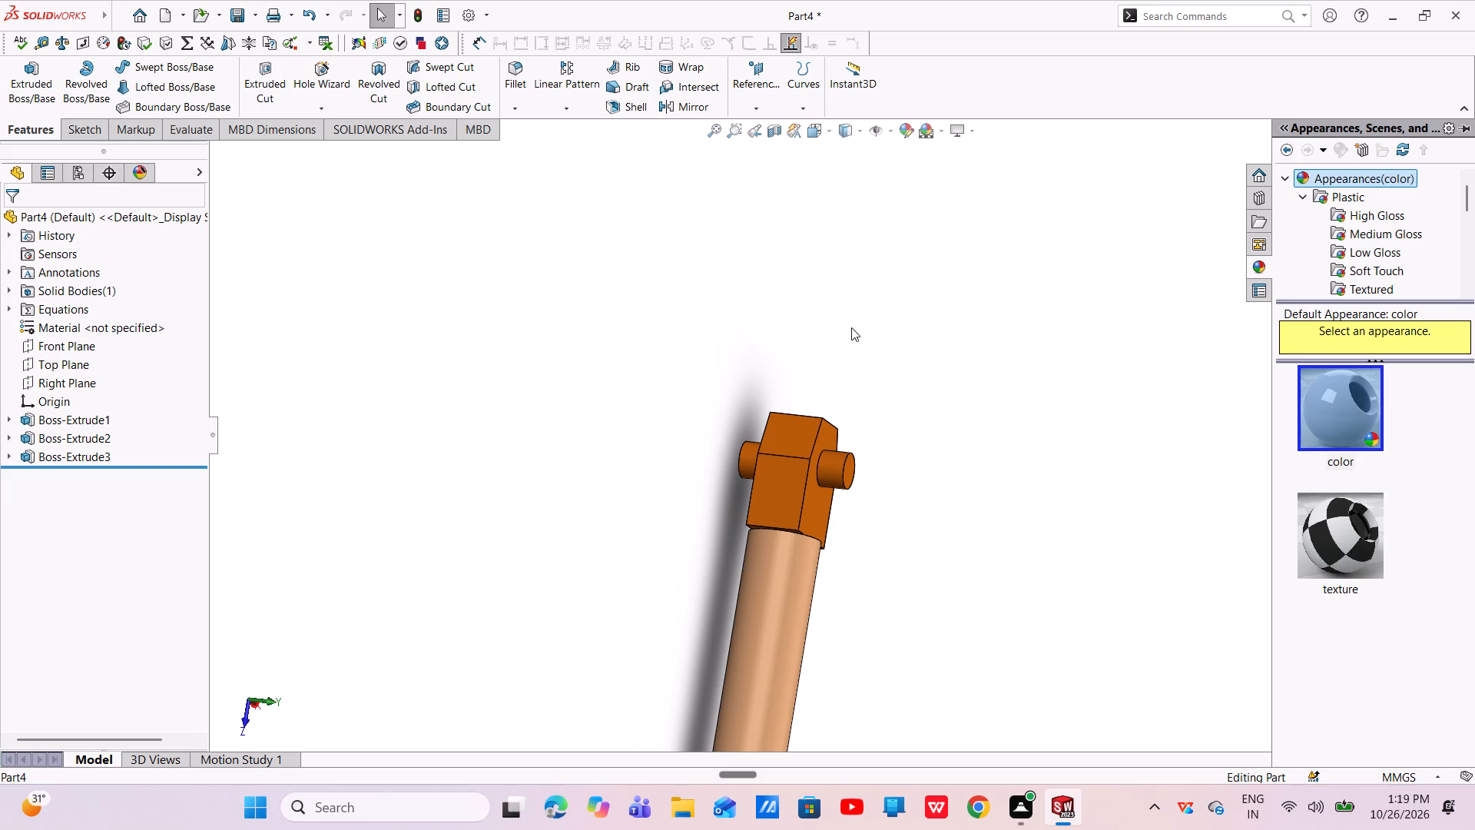
pyautogui.click(958, 330)
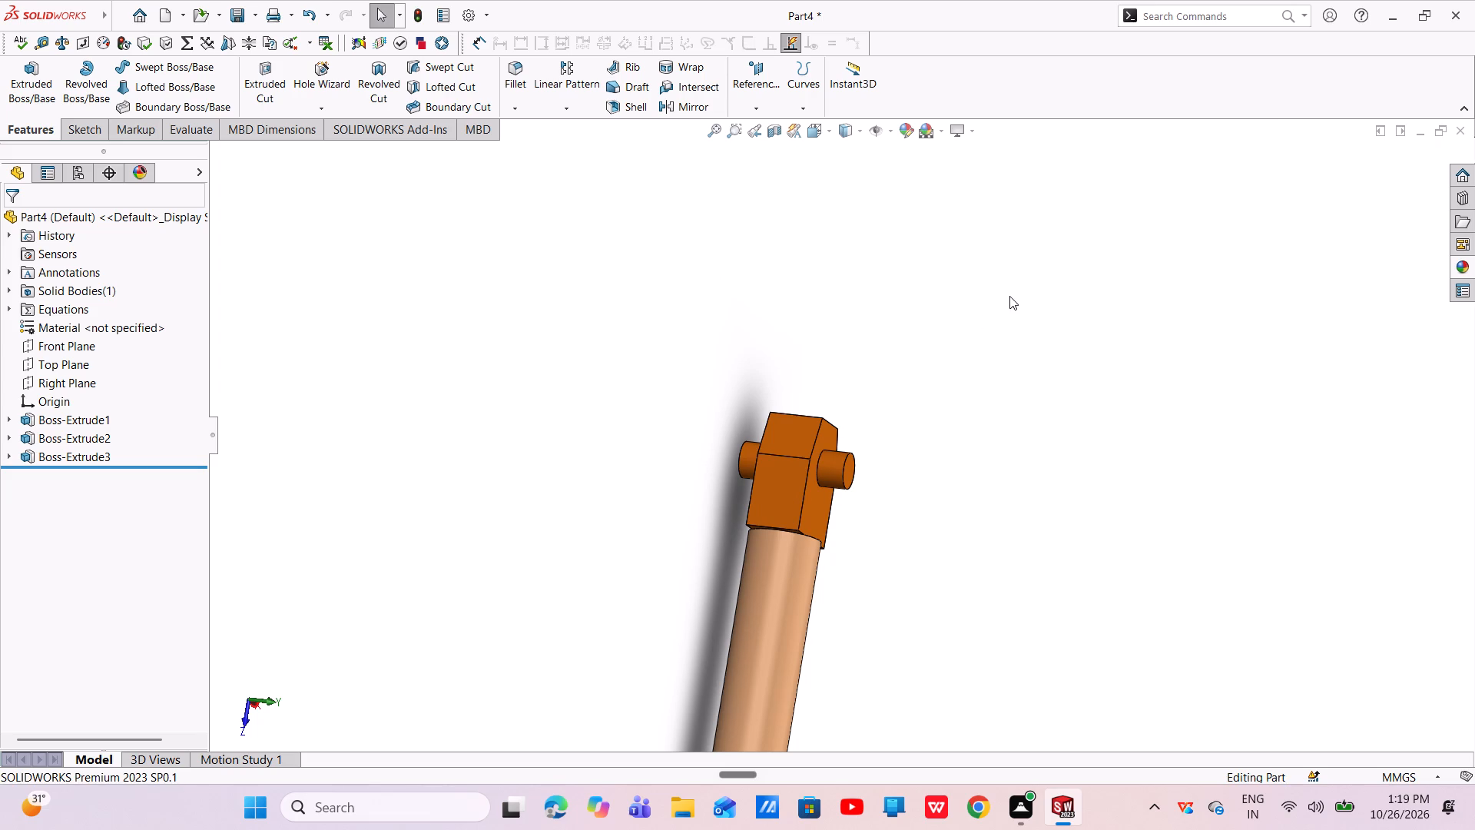
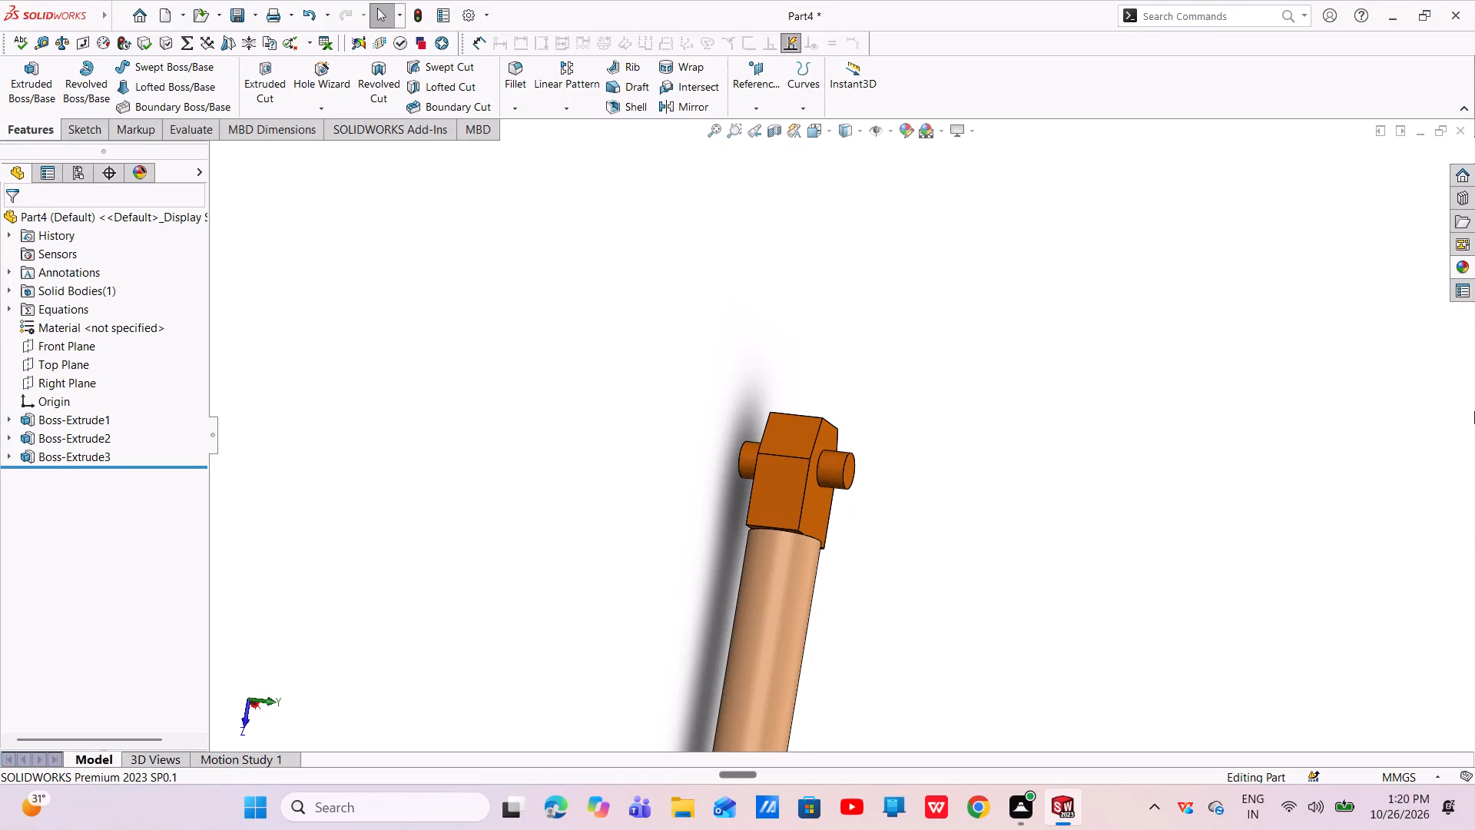
# Restore the document windows from full size and shrink the Part4 and H&V cylinders windows to expose the other open documents.
pyautogui.click(1442, 122)
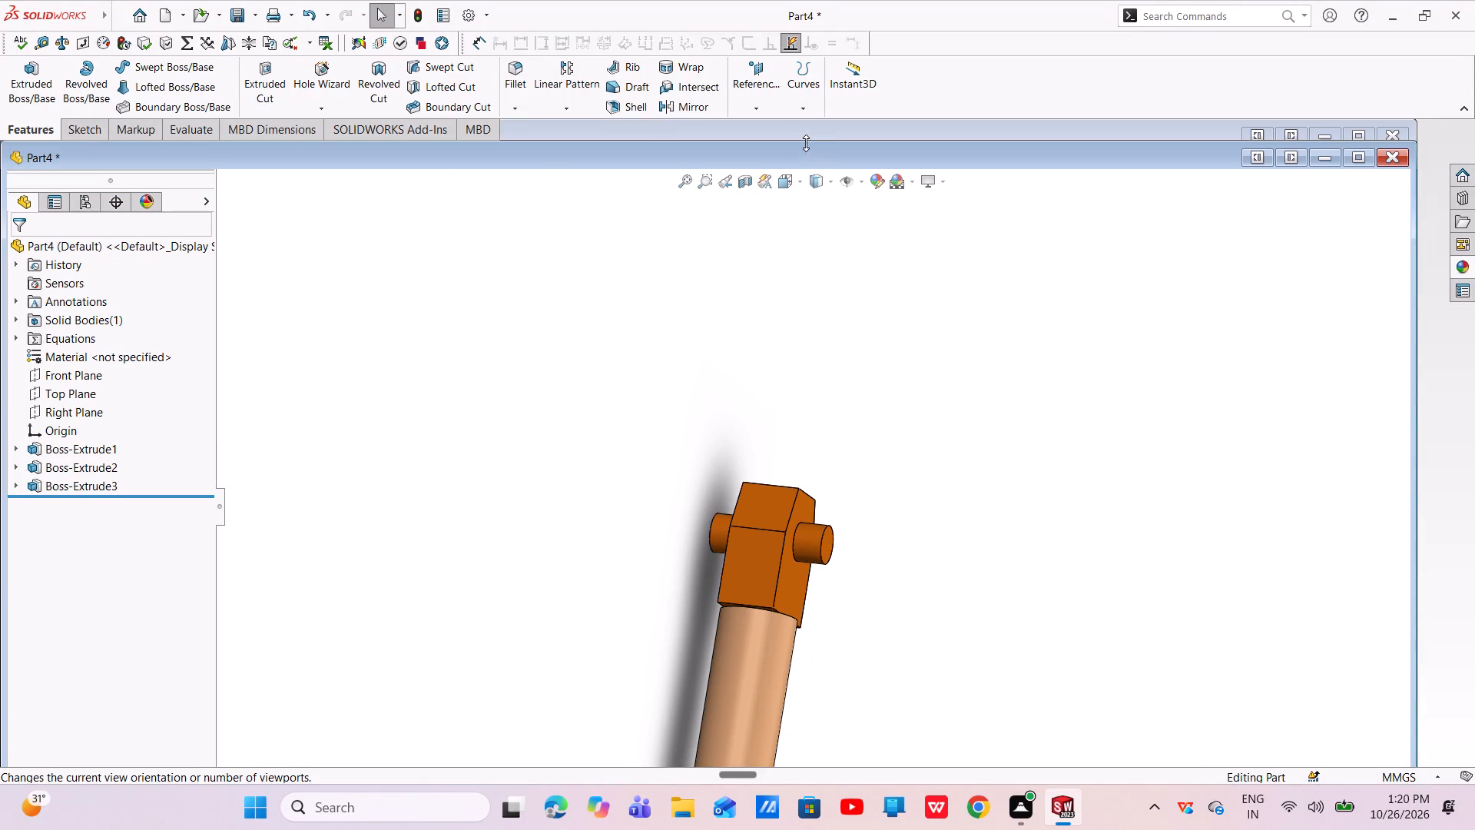
pyautogui.moveTo(807, 142); pyautogui.dragTo(824, 259)
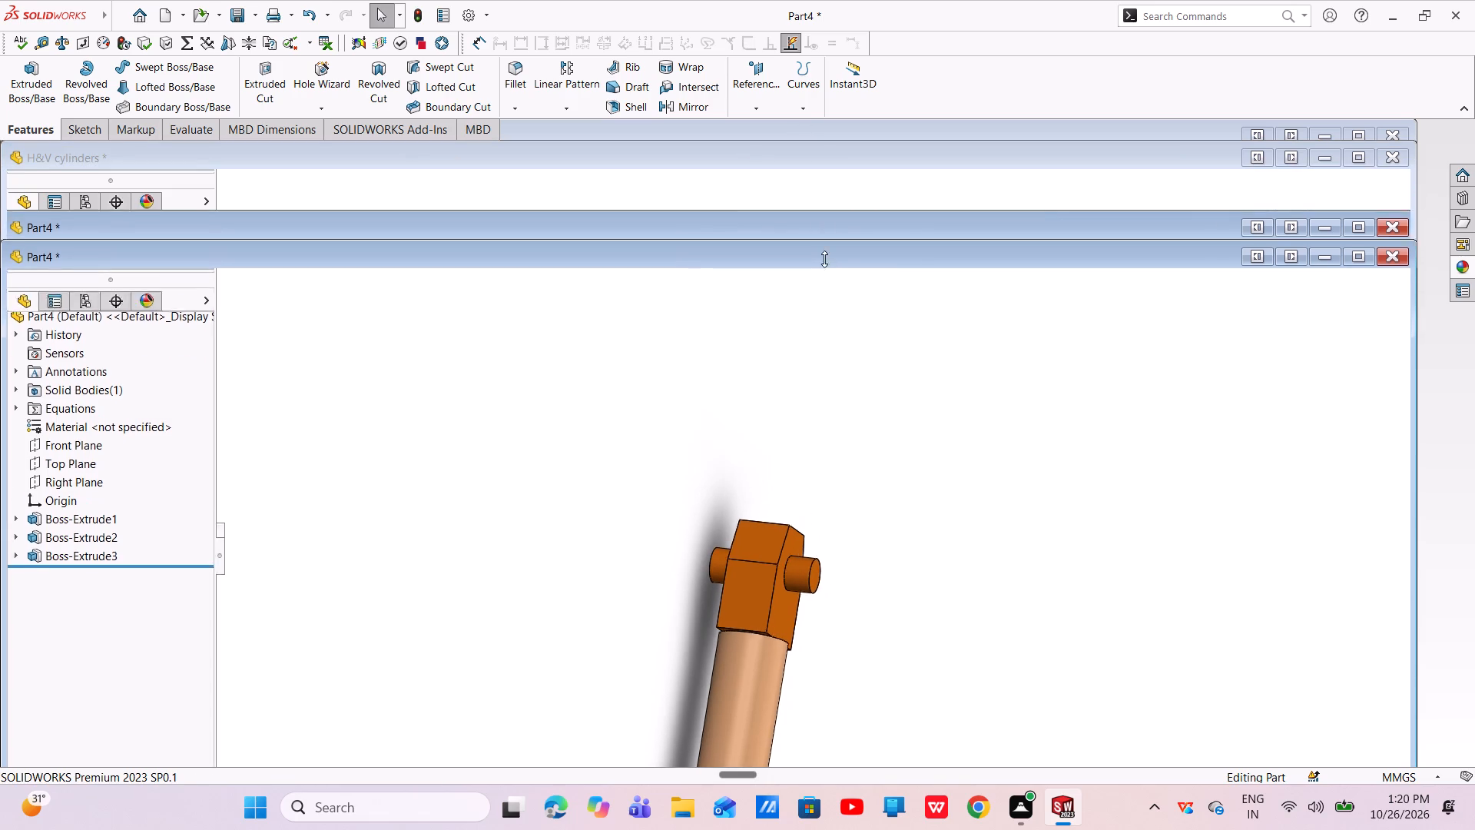
pyautogui.moveTo(824, 259); pyautogui.dragTo(807, 459)
pyautogui.moveTo(817, 248); pyautogui.dragTo(829, 234)
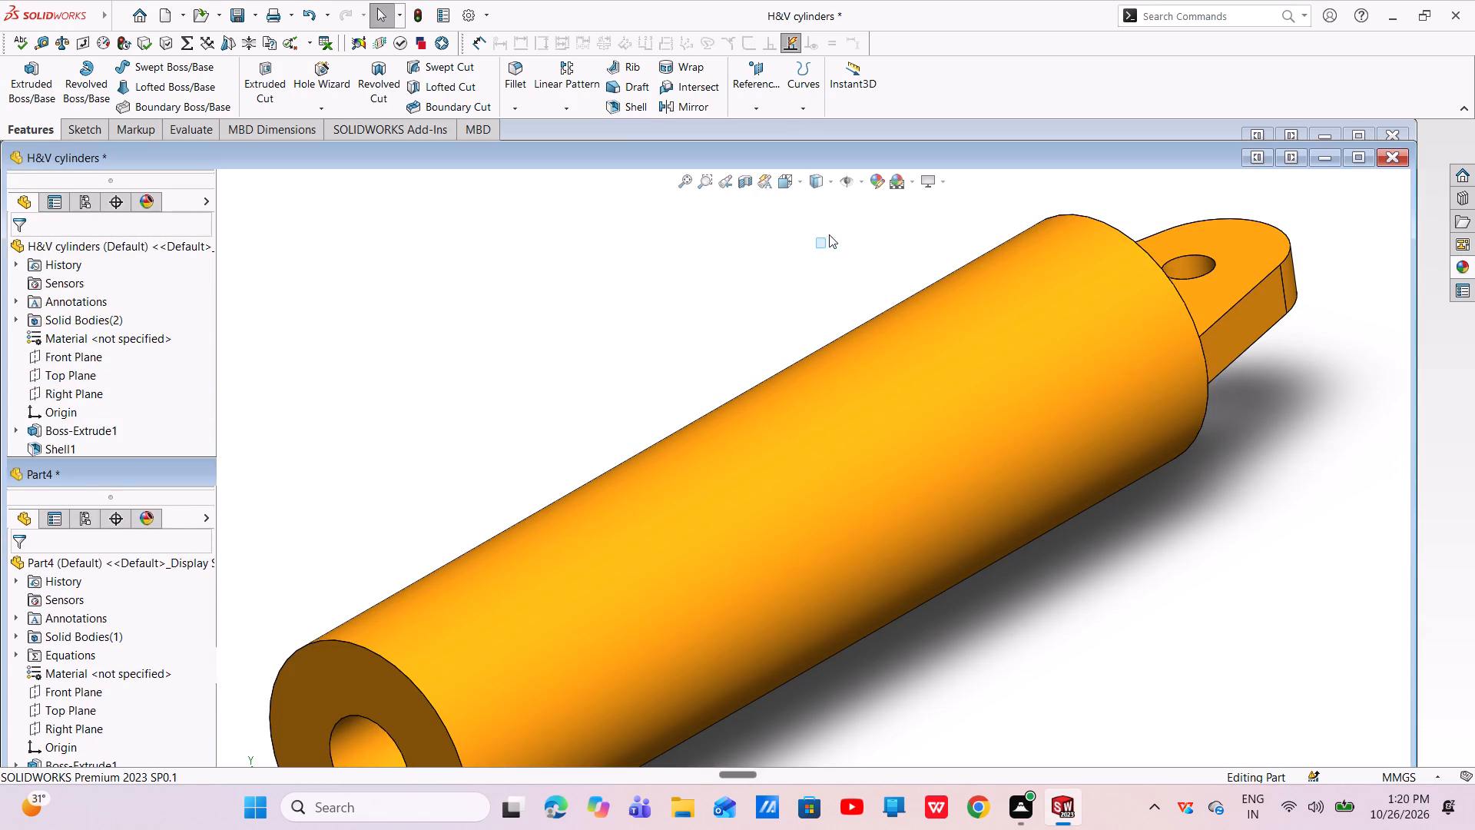
pyautogui.moveTo(829, 234); pyautogui.dragTo(865, 203)
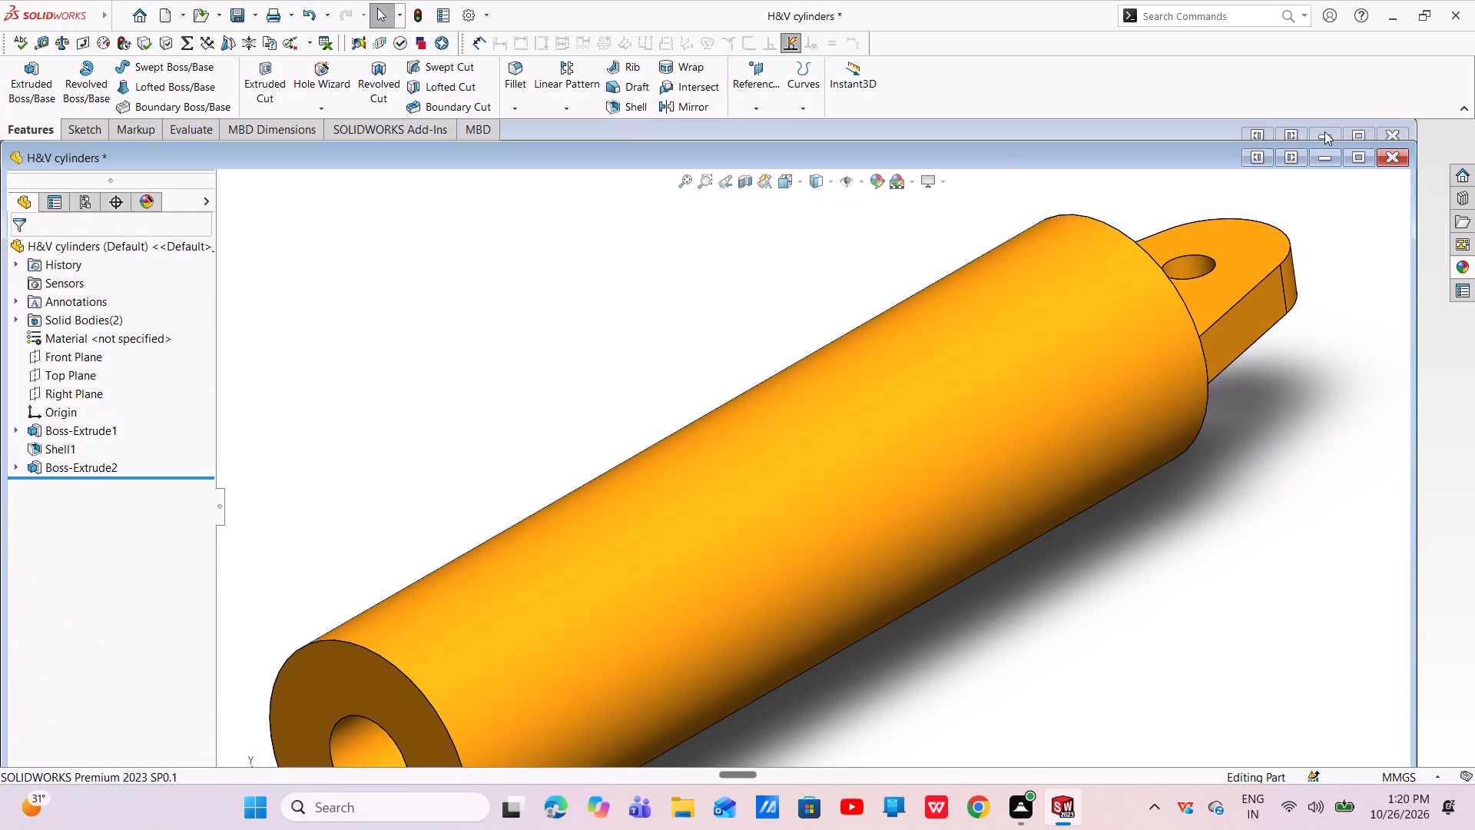
pyautogui.moveTo(958, 144); pyautogui.dragTo(939, 413)
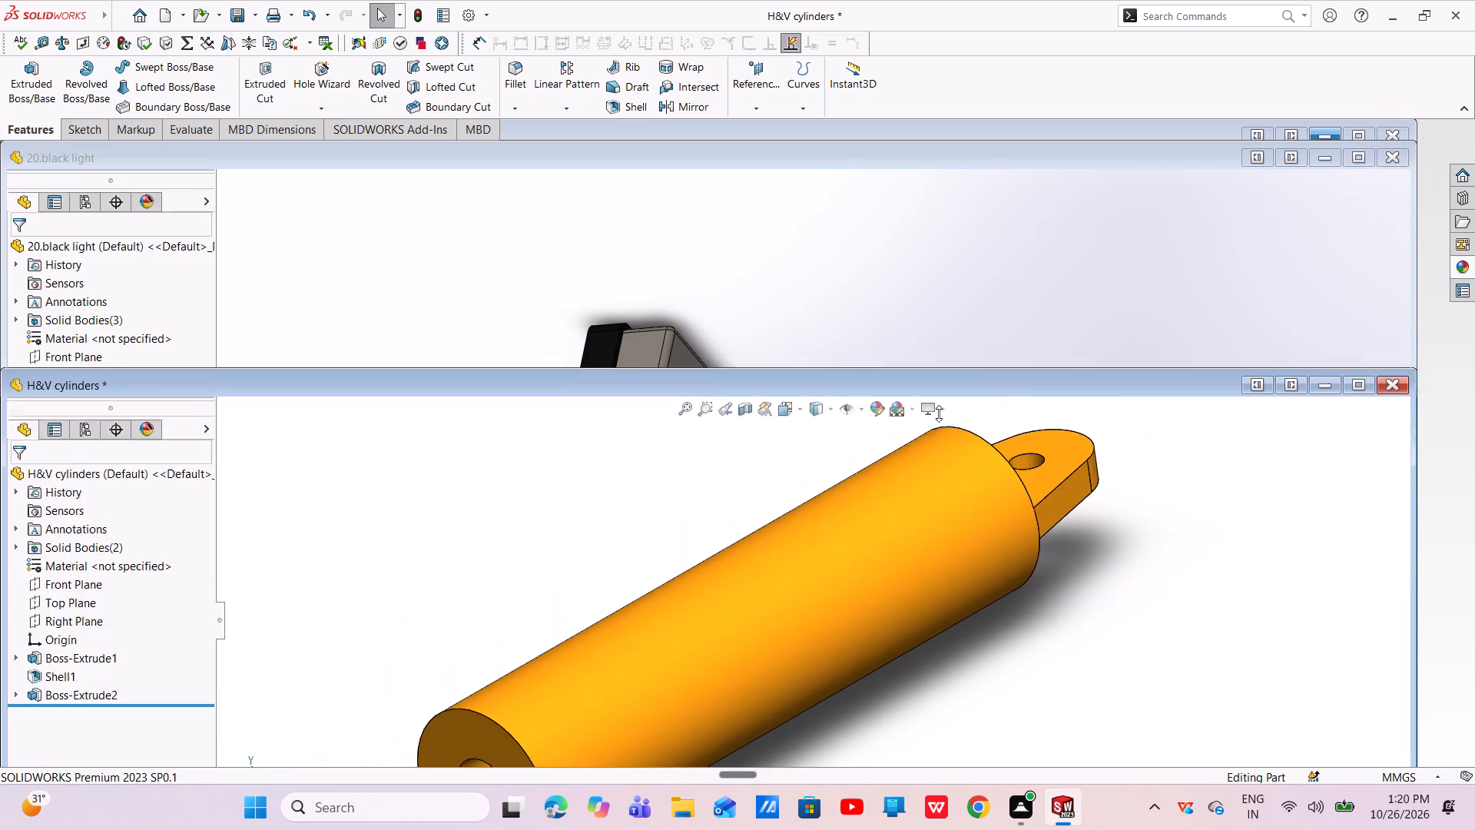
pyautogui.moveTo(939, 413); pyautogui.dragTo(926, 547)
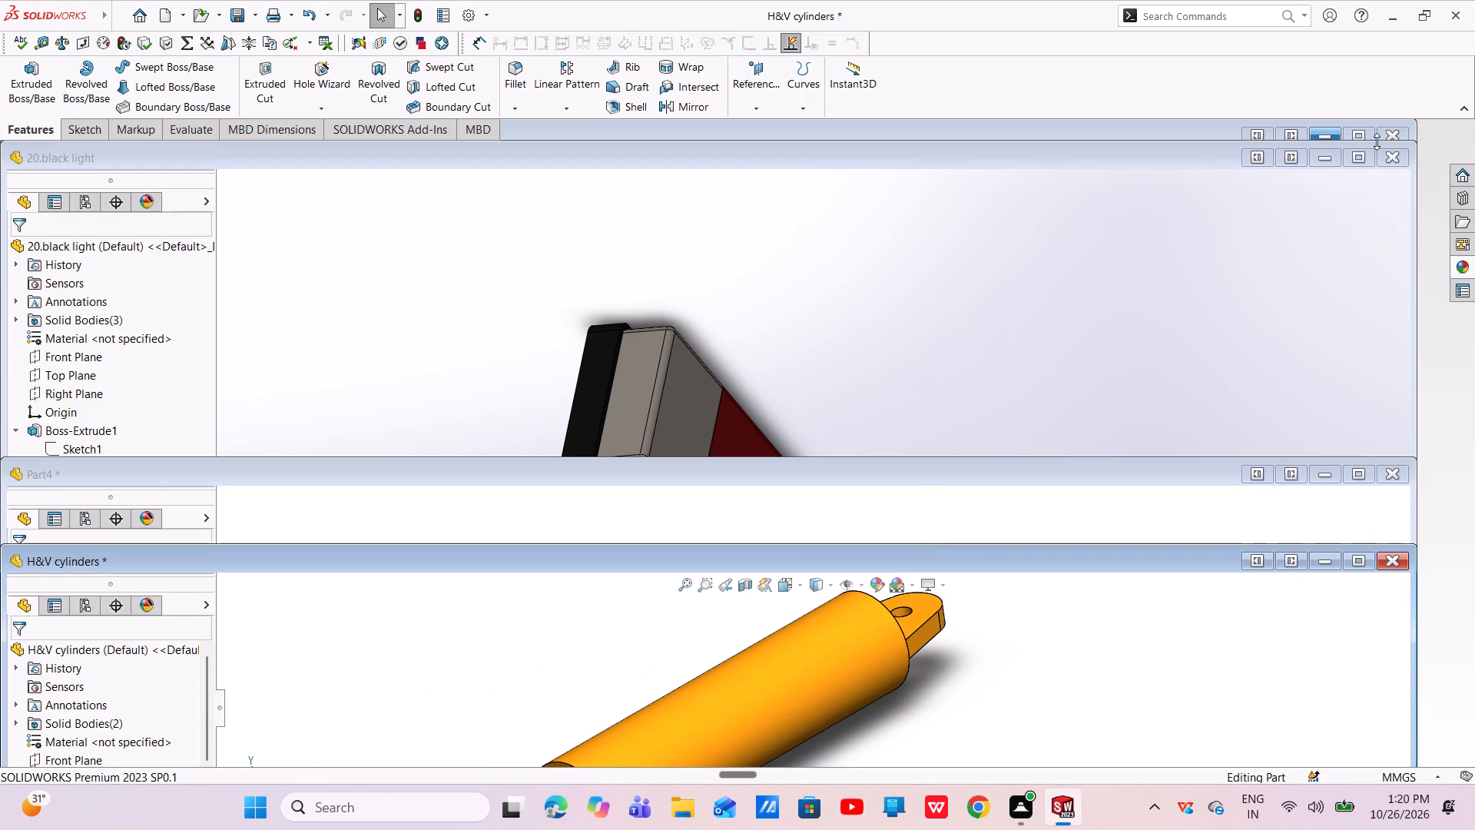
# Close the 19.frok part without saving its changes.
pyautogui.click(1384, 134)
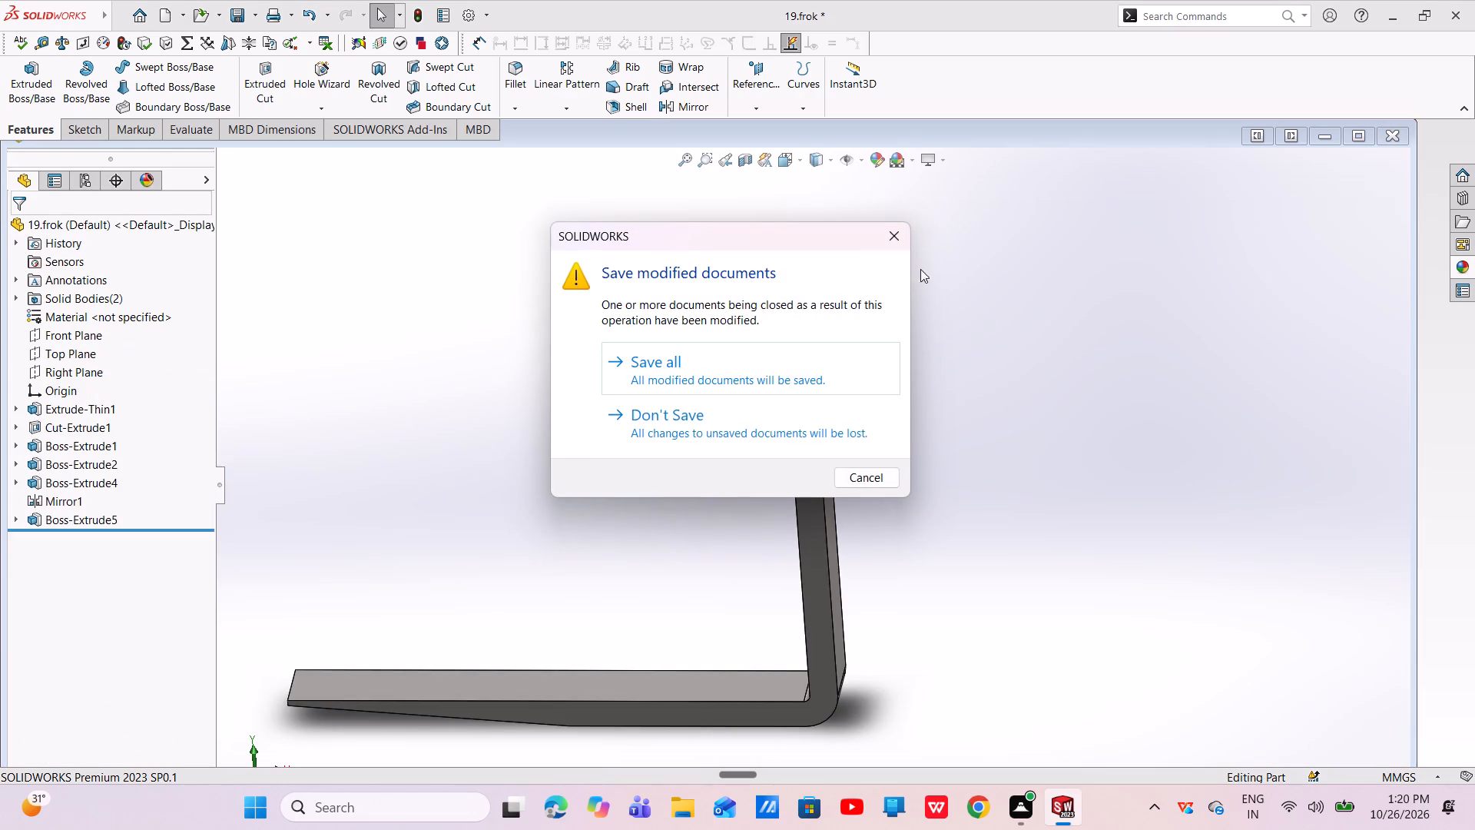
pyautogui.click(899, 229)
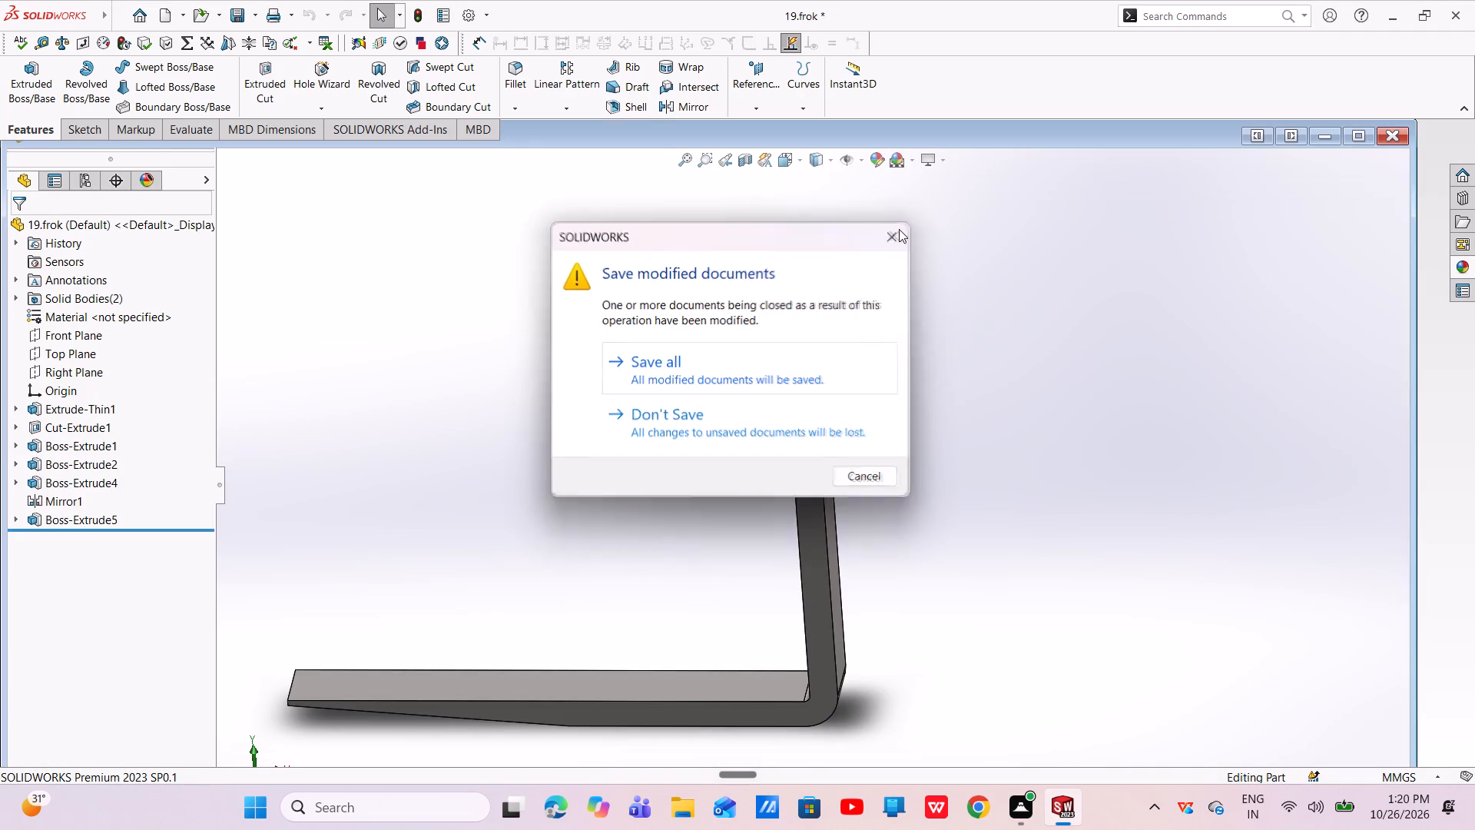
pyautogui.click(1388, 132)
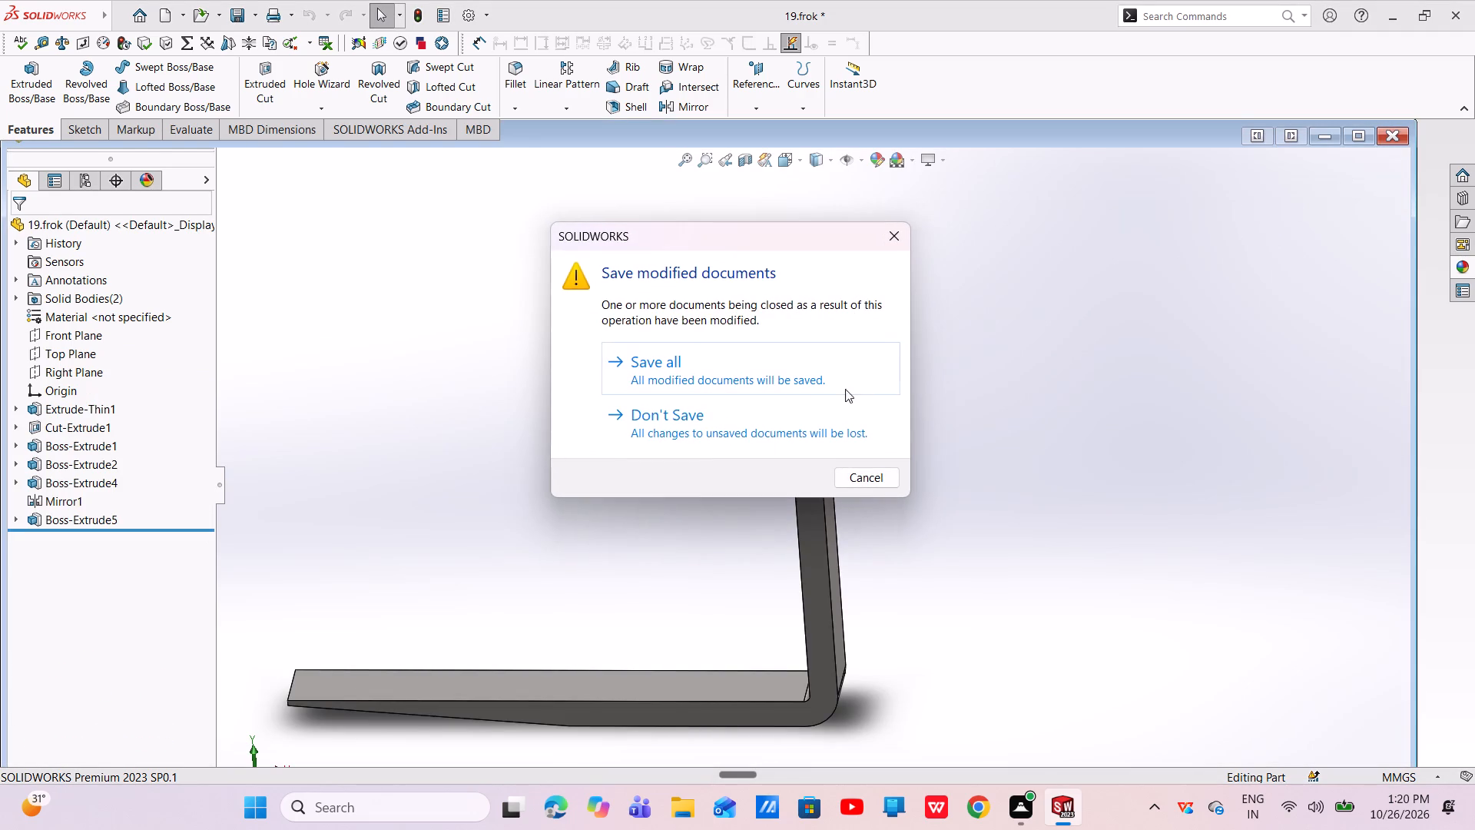
pyautogui.click(867, 474)
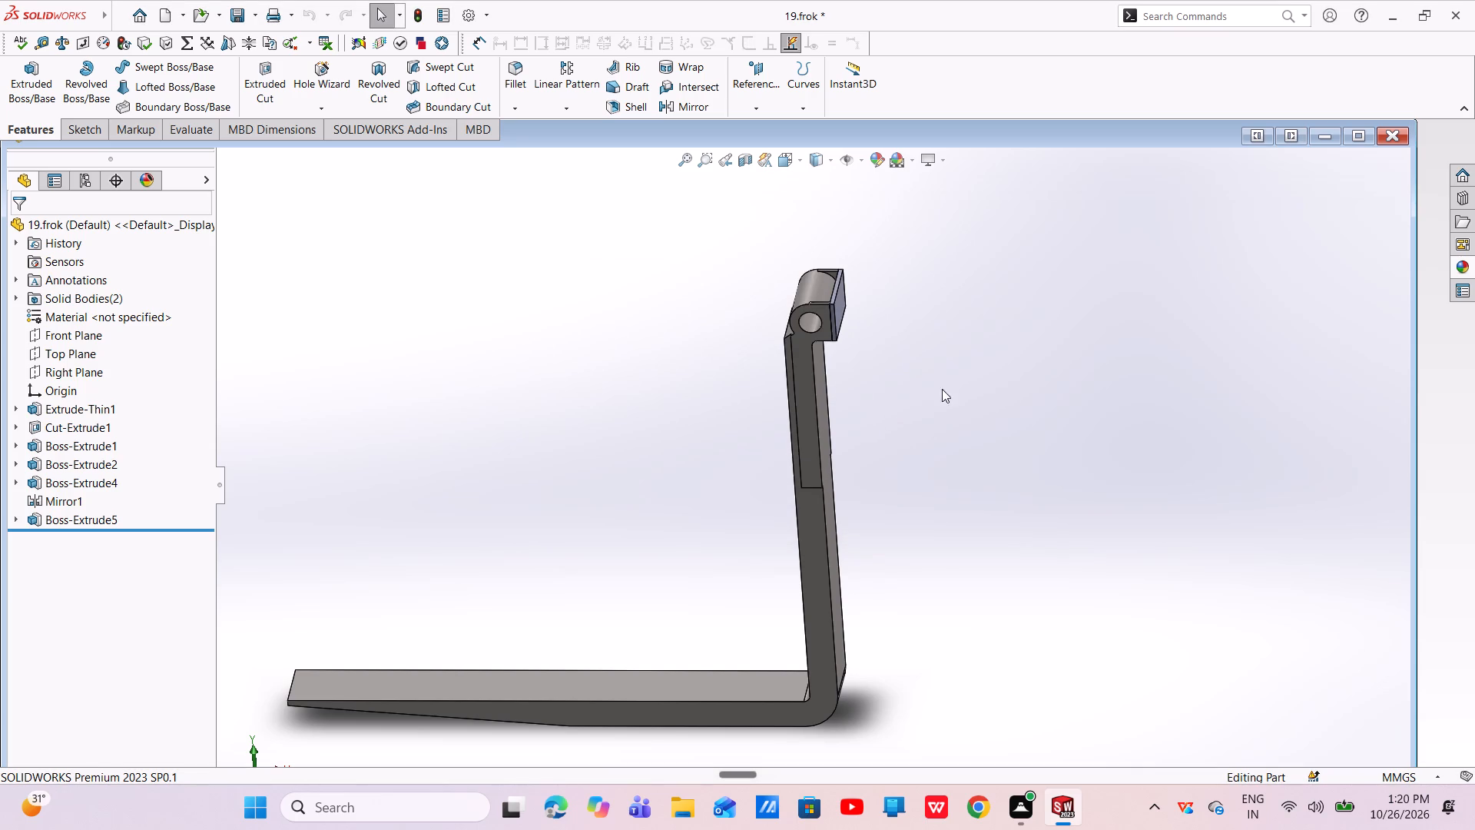
pyautogui.click(1387, 143)
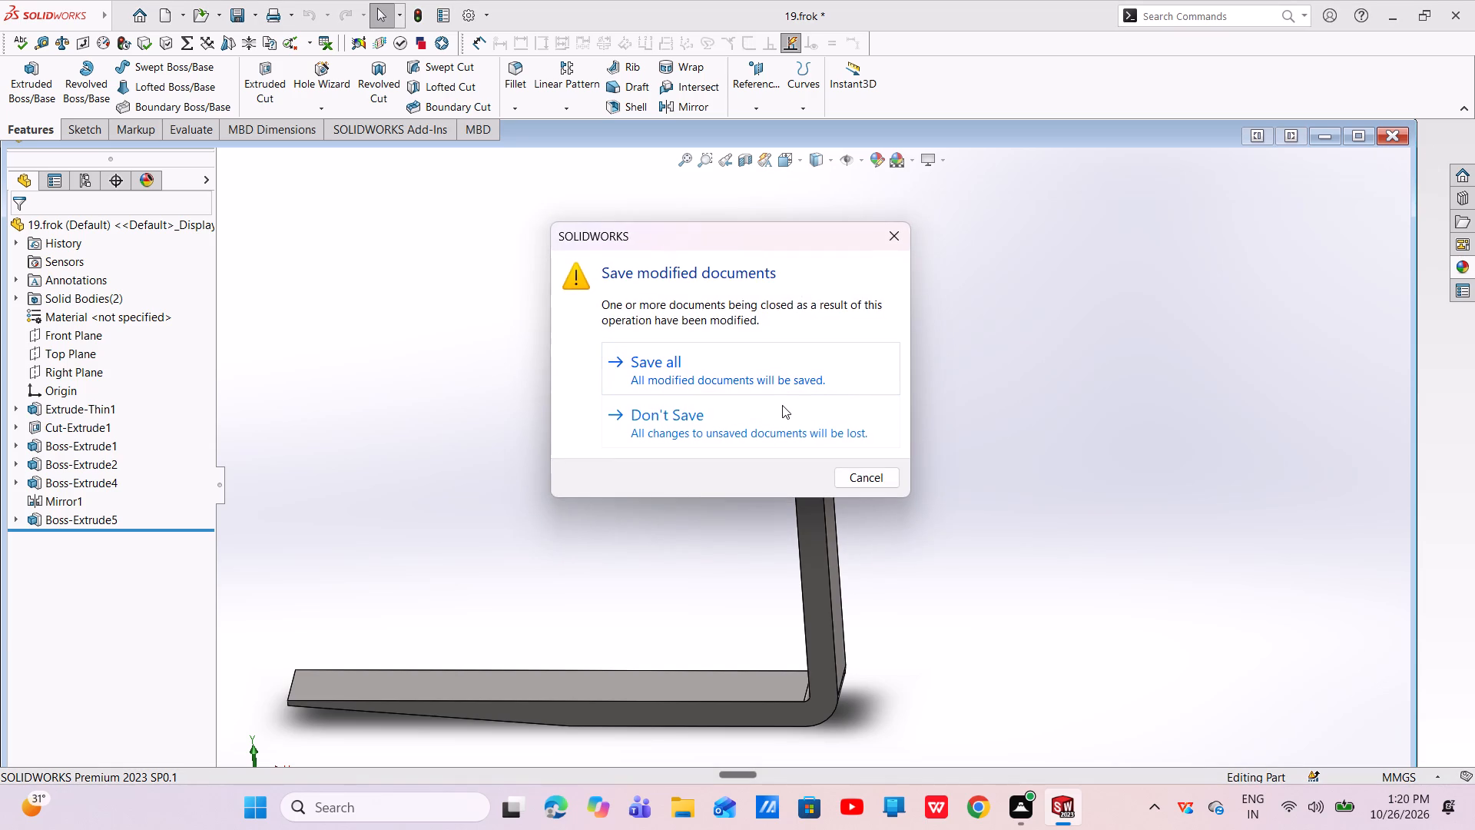
pyautogui.click(781, 405)
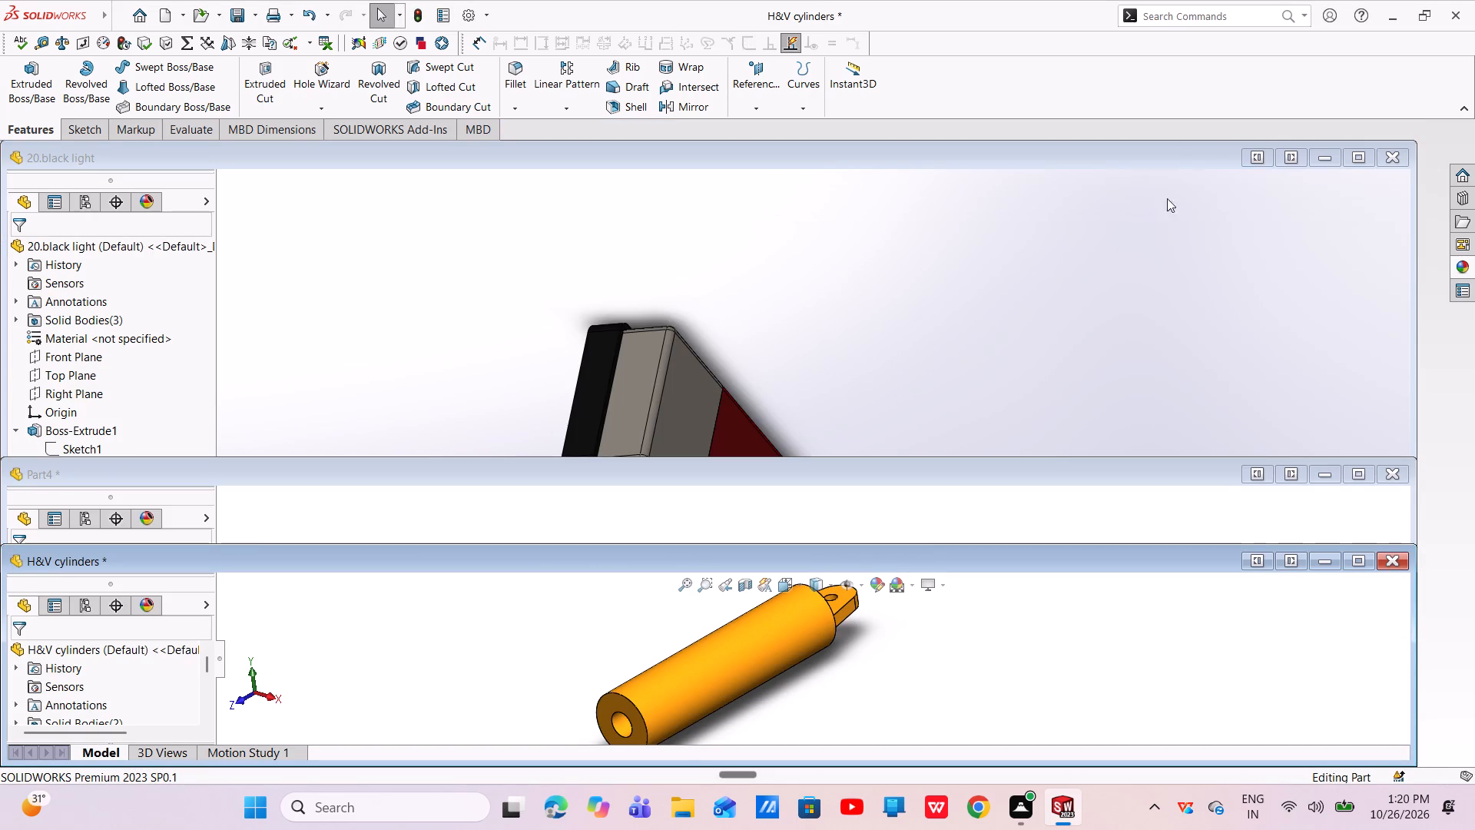
# Close the 20.black light part.
pyautogui.click(1390, 161)
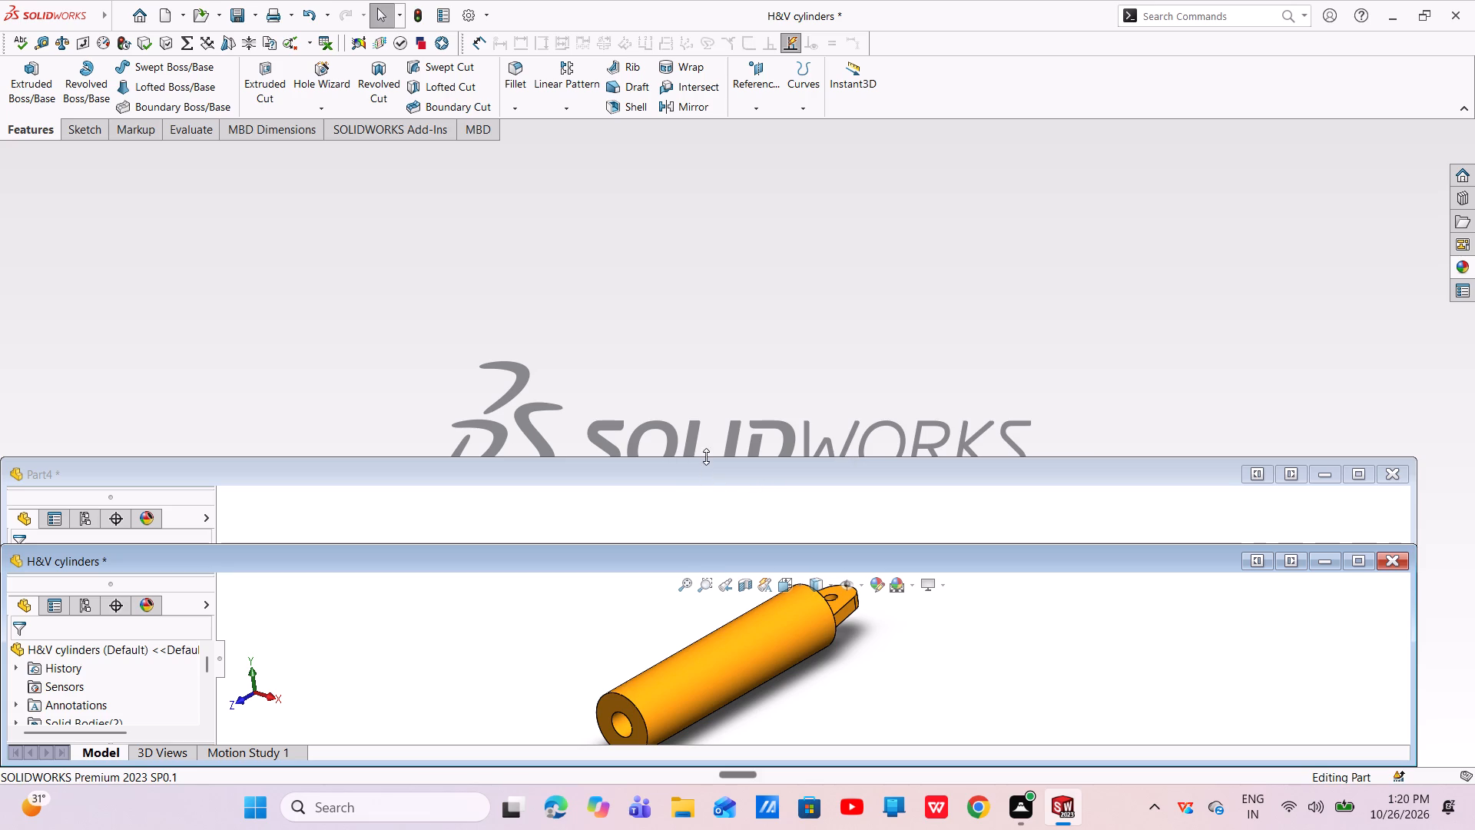
# Enlarge the Part4 window to full height and stretch the H&V cylinders window taller in front of it.
pyautogui.moveTo(706, 456); pyautogui.dragTo(787, 118)
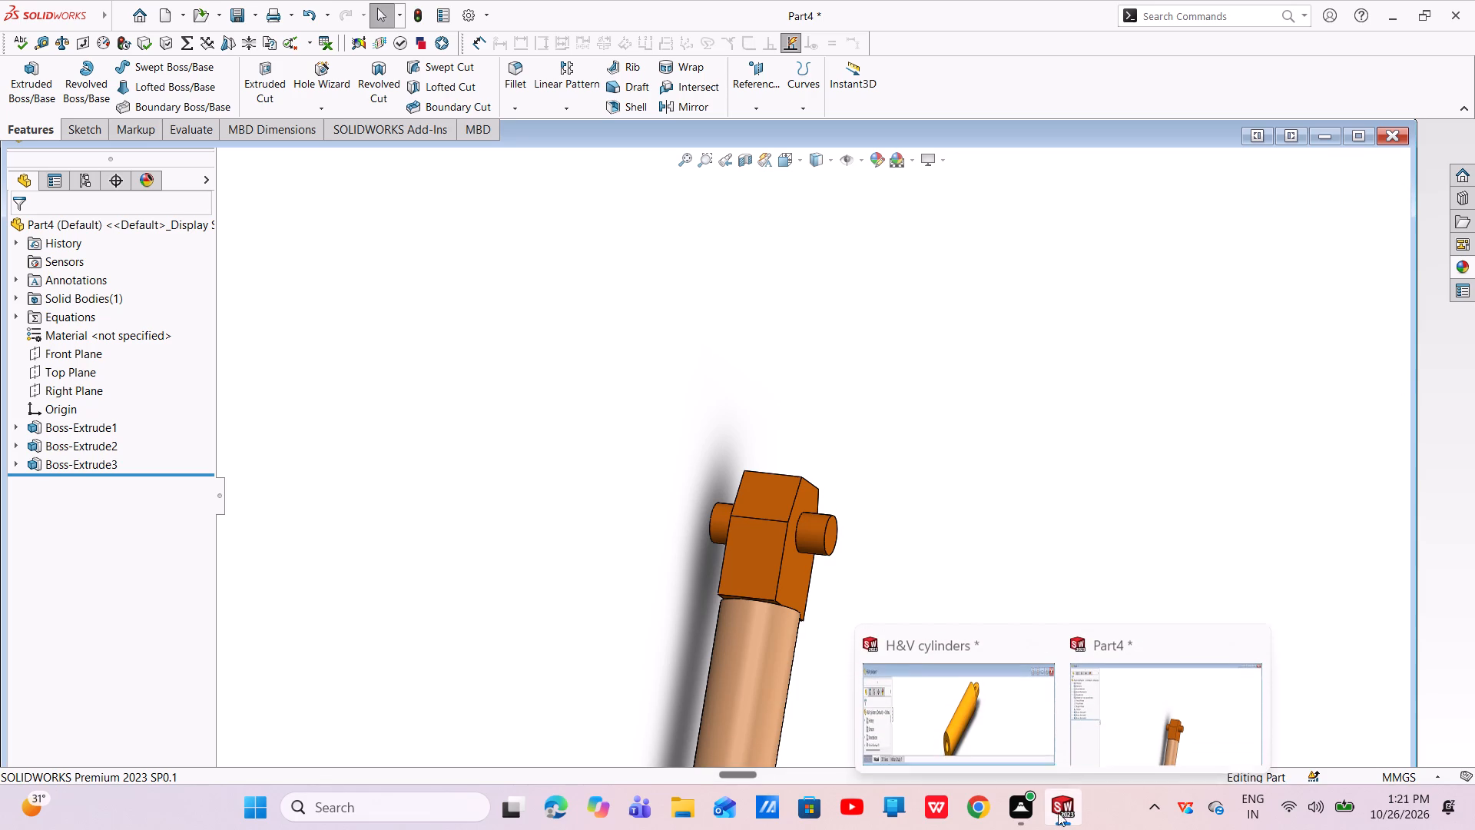
pyautogui.click(990, 693)
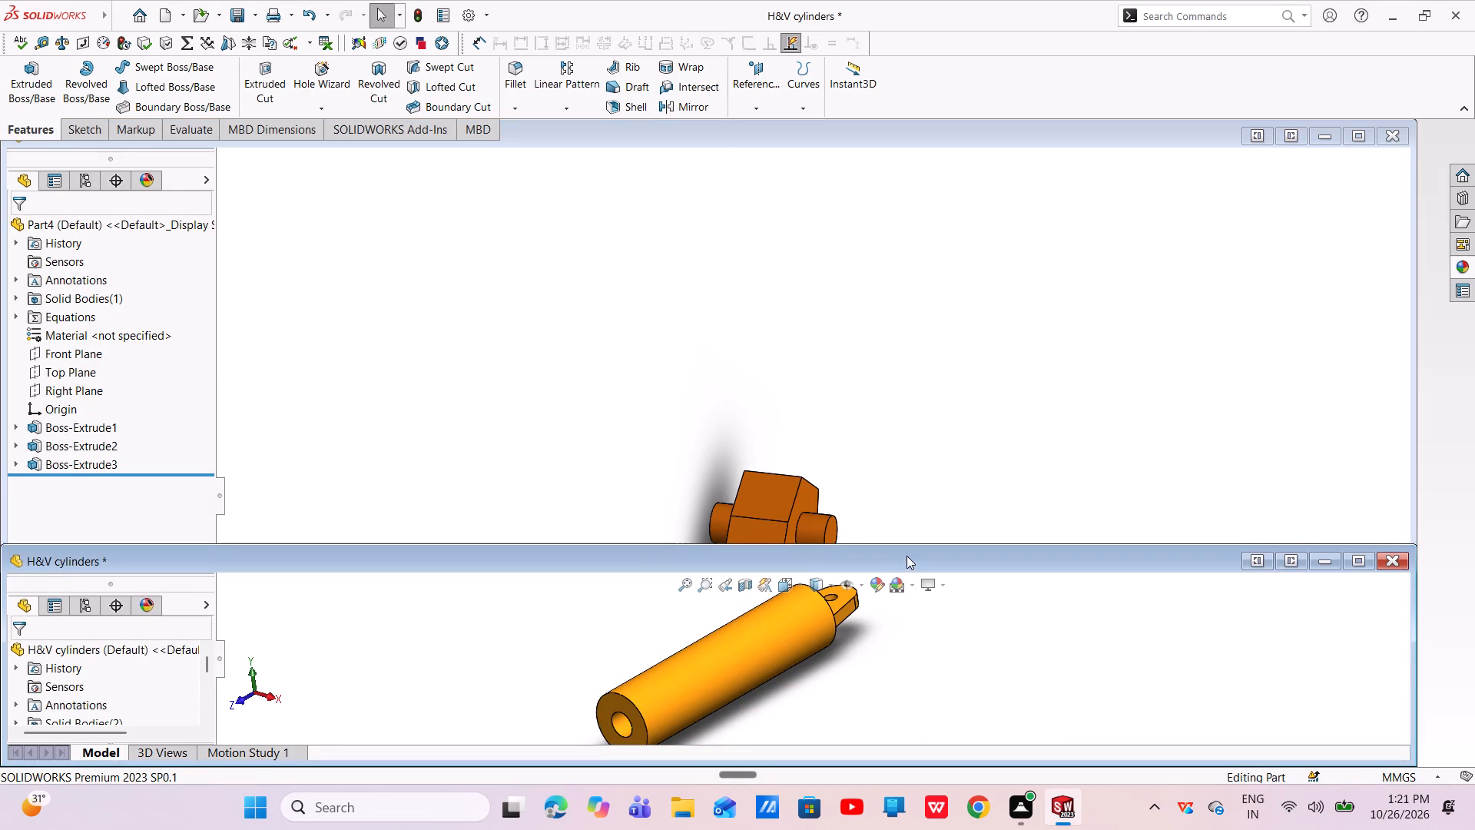
pyautogui.moveTo(906, 547); pyautogui.dragTo(926, 435)
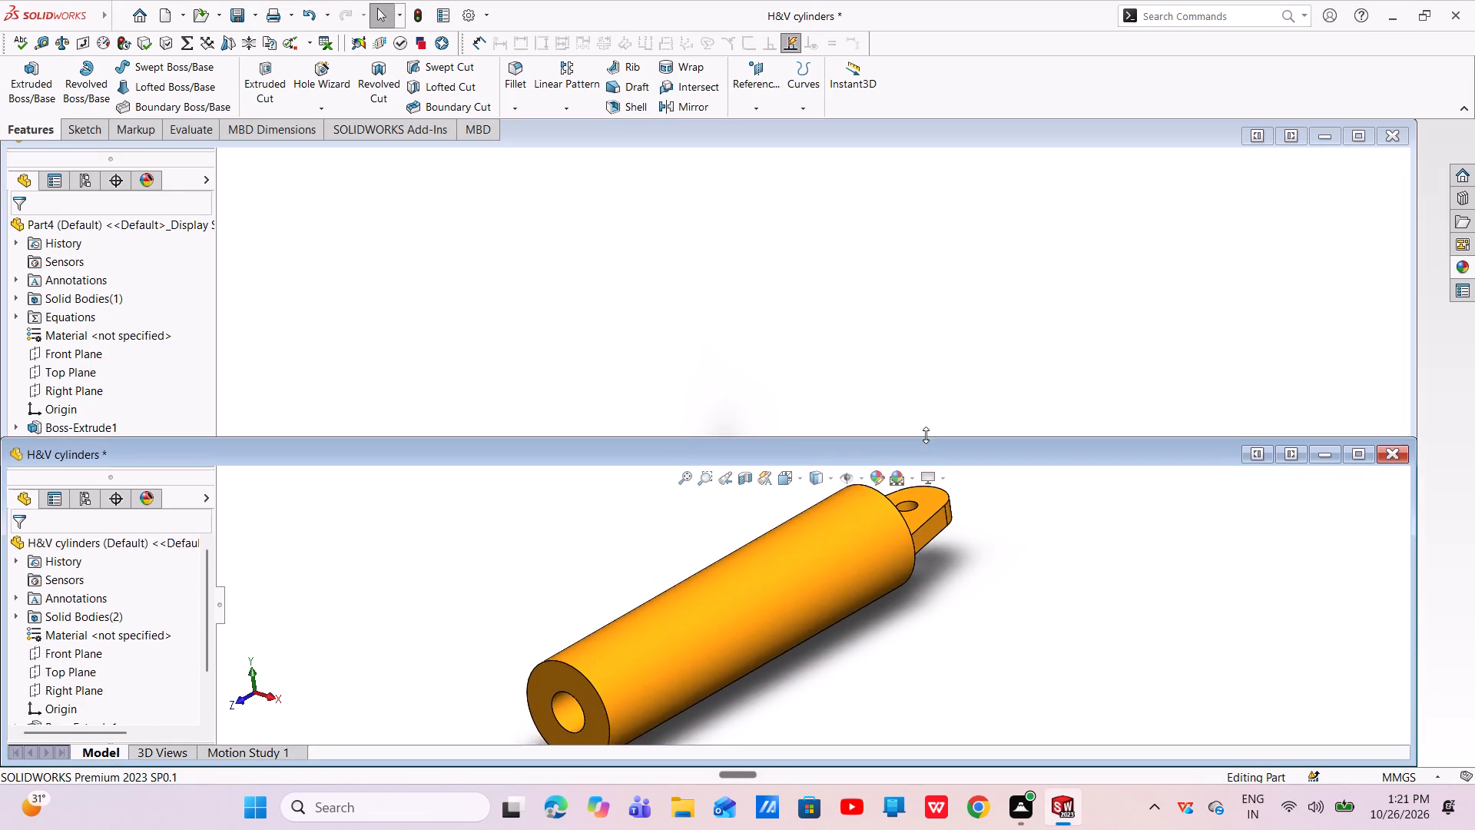
pyautogui.moveTo(926, 435); pyautogui.dragTo(928, 417)
# Bring the Part4 document forward and examine the whole rod with its end block and pin.
pyautogui.moveTo(851, 274); pyautogui.dragTo(851, 271)
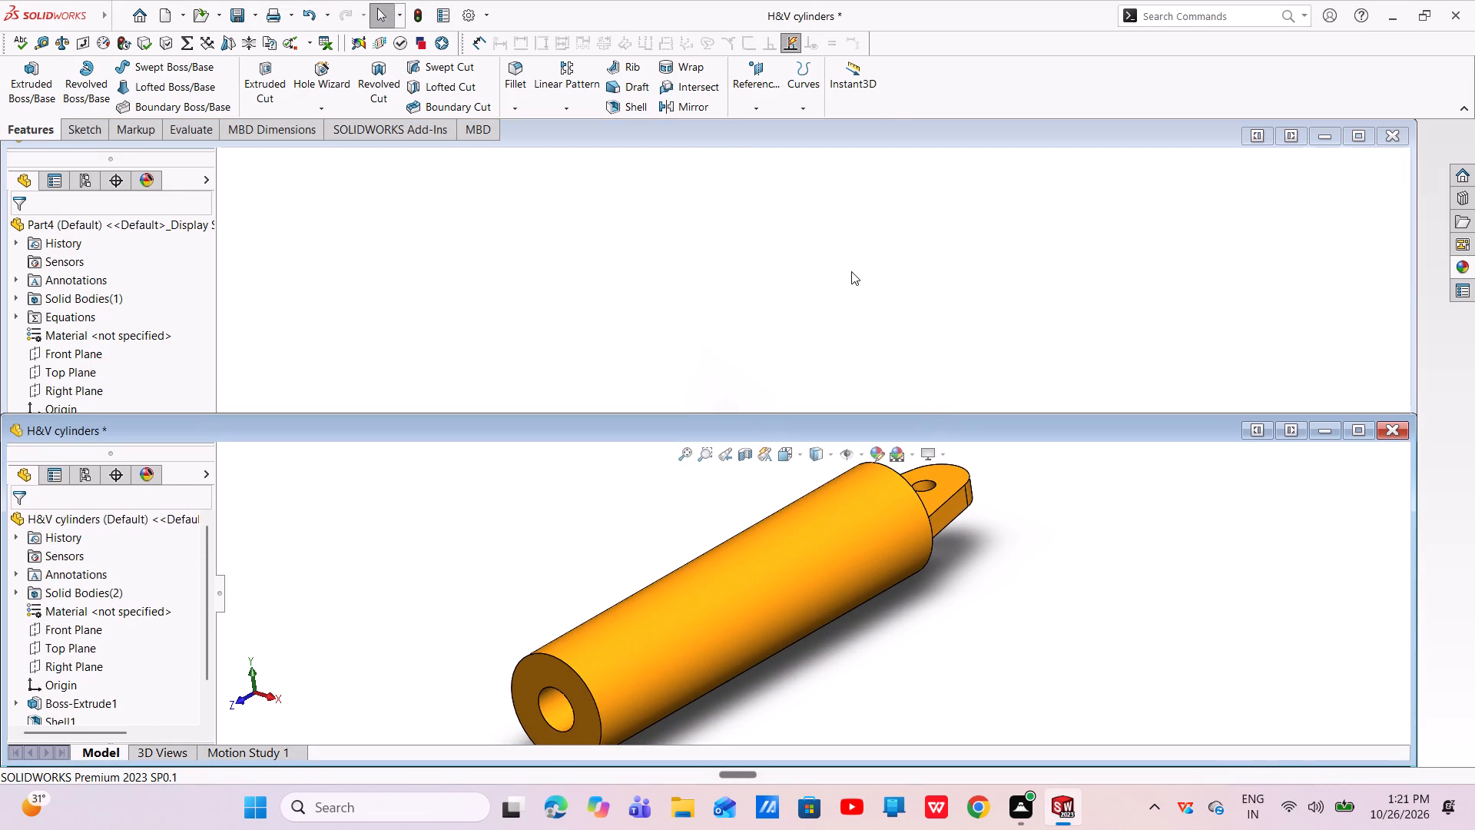
pyautogui.moveTo(851, 271); pyautogui.dragTo(861, 227)
pyautogui.moveTo(782, 616); pyautogui.dragTo(807, 477)
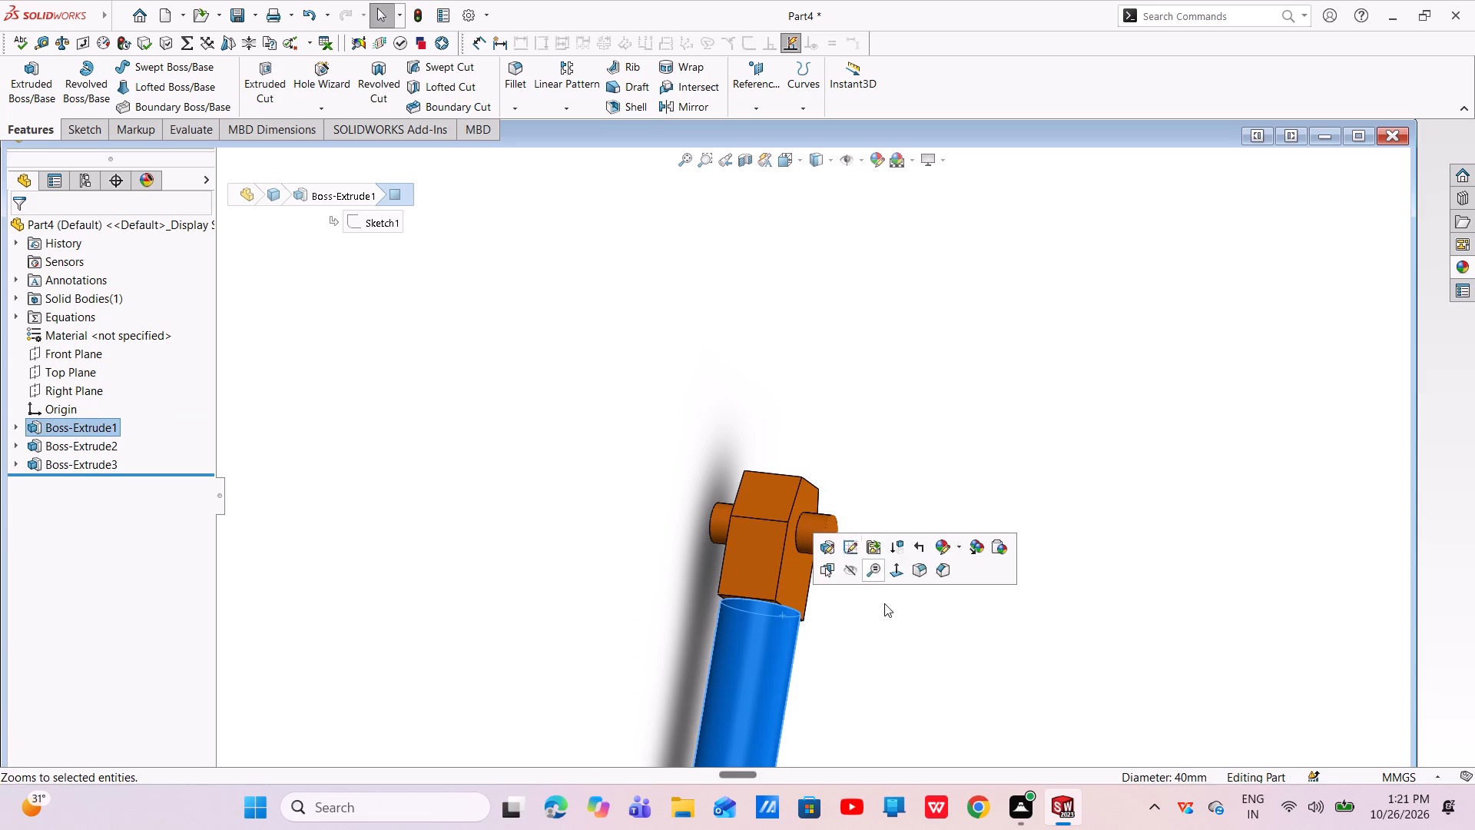
pyautogui.click(917, 607)
pyautogui.scroll(7, 887, 611)
pyautogui.scroll(4, 819, 606)
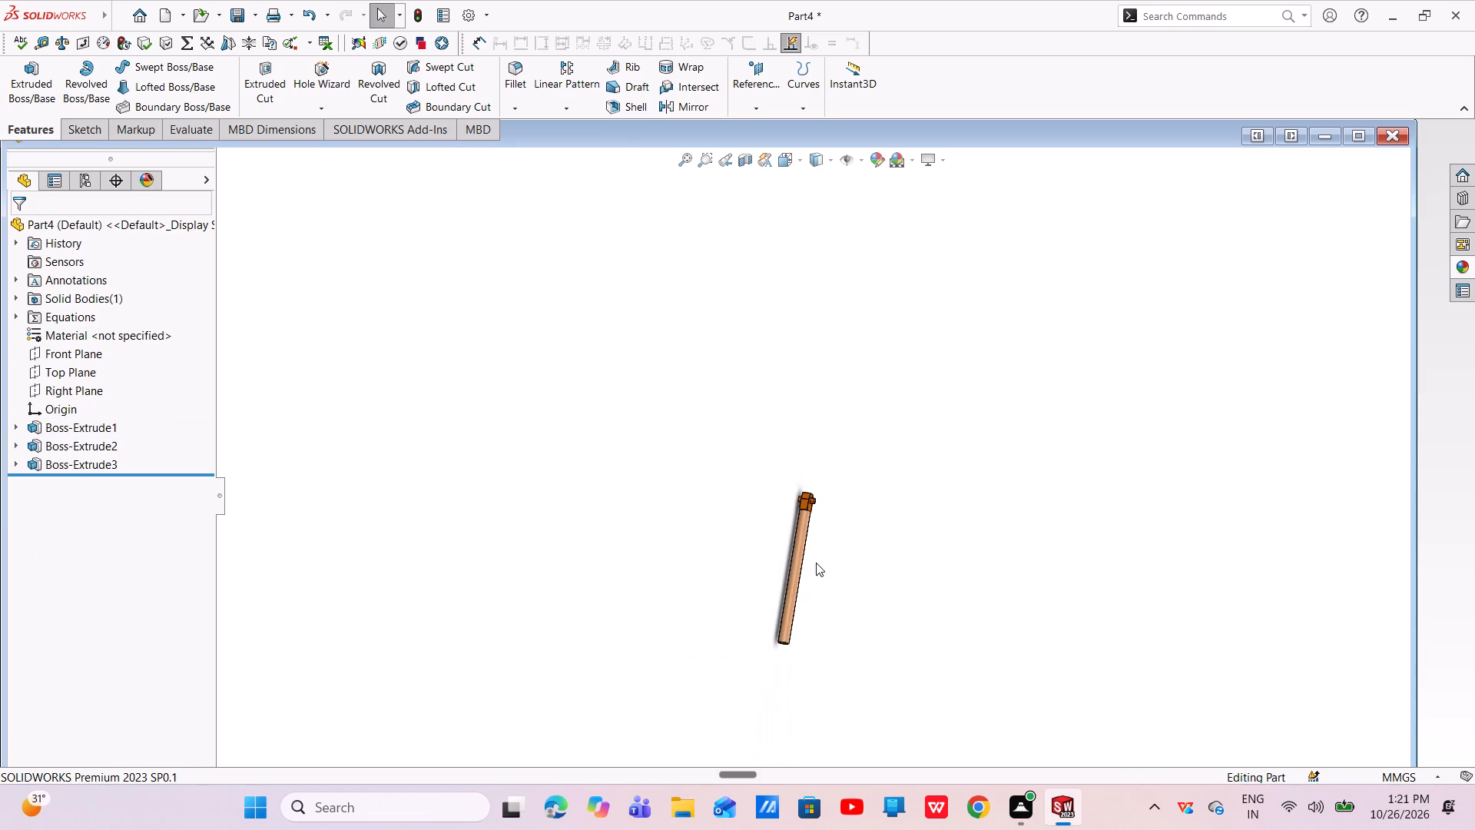
pyautogui.moveTo(807, 609); pyautogui.dragTo(742, 589, button='middle')
pyautogui.scroll(-5, 790, 650)
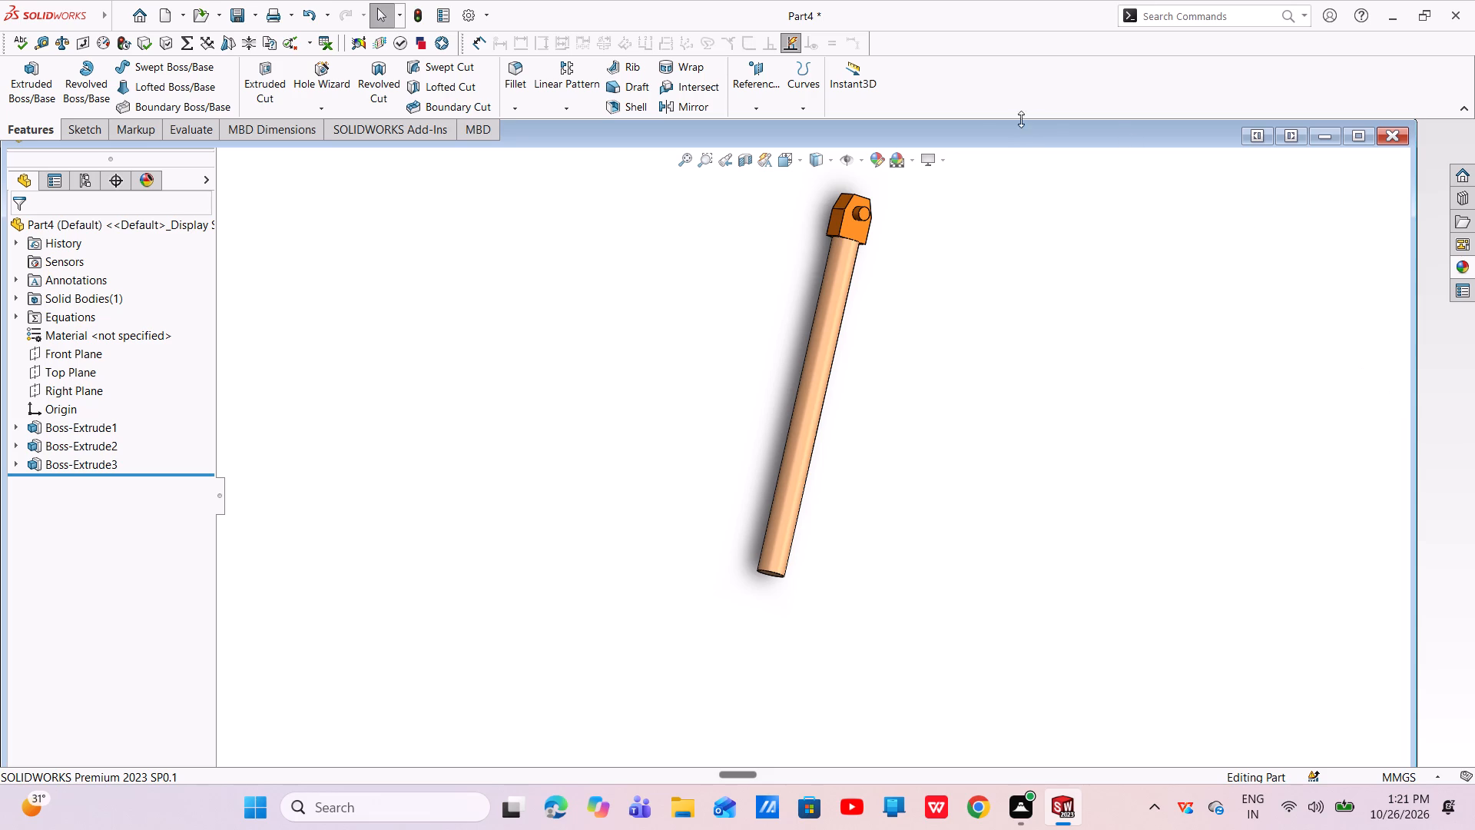
pyautogui.moveTo(993, 120); pyautogui.dragTo(999, 296)
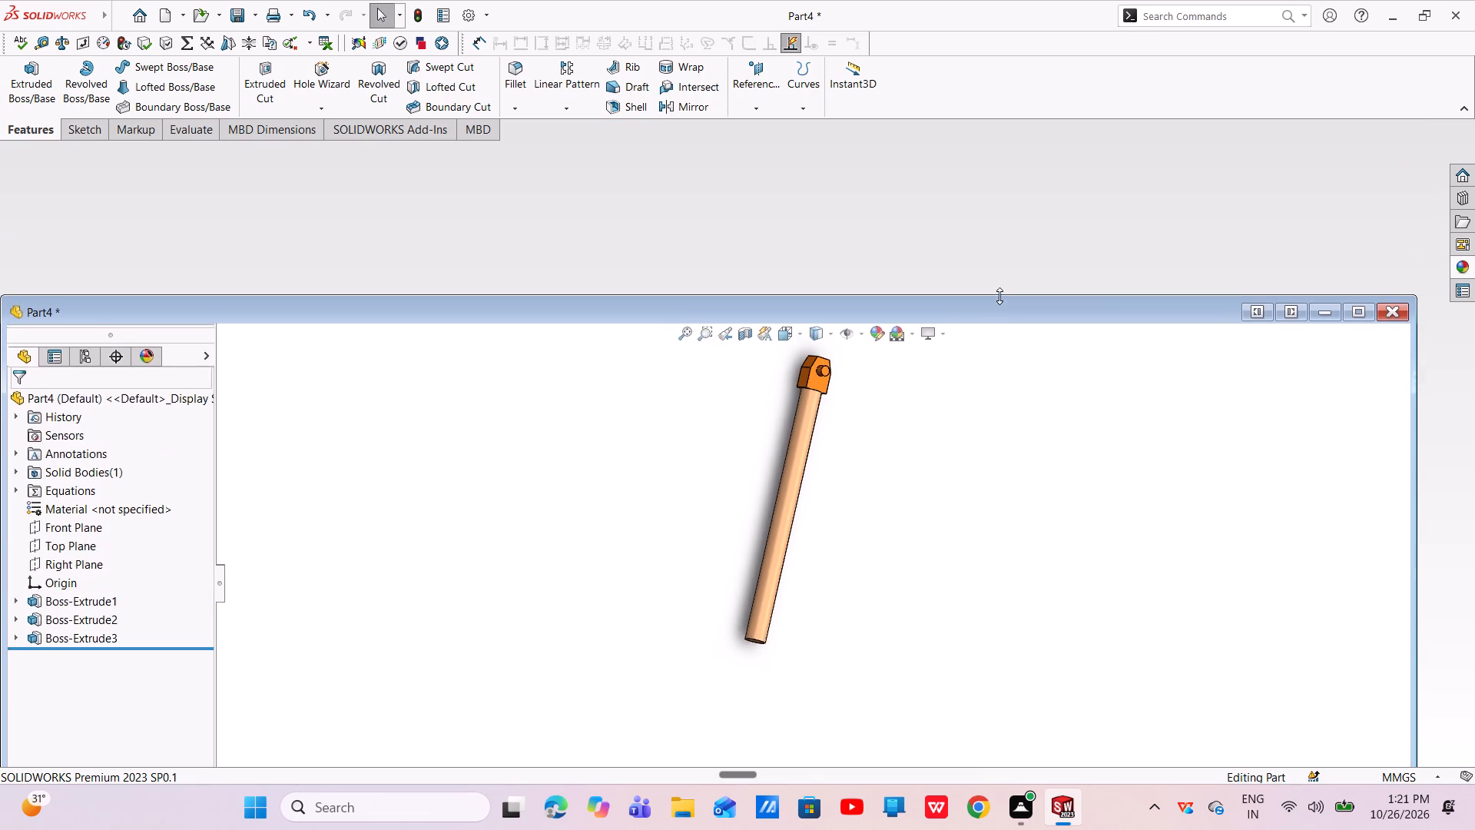
pyautogui.moveTo(999, 296); pyautogui.dragTo(977, 118)
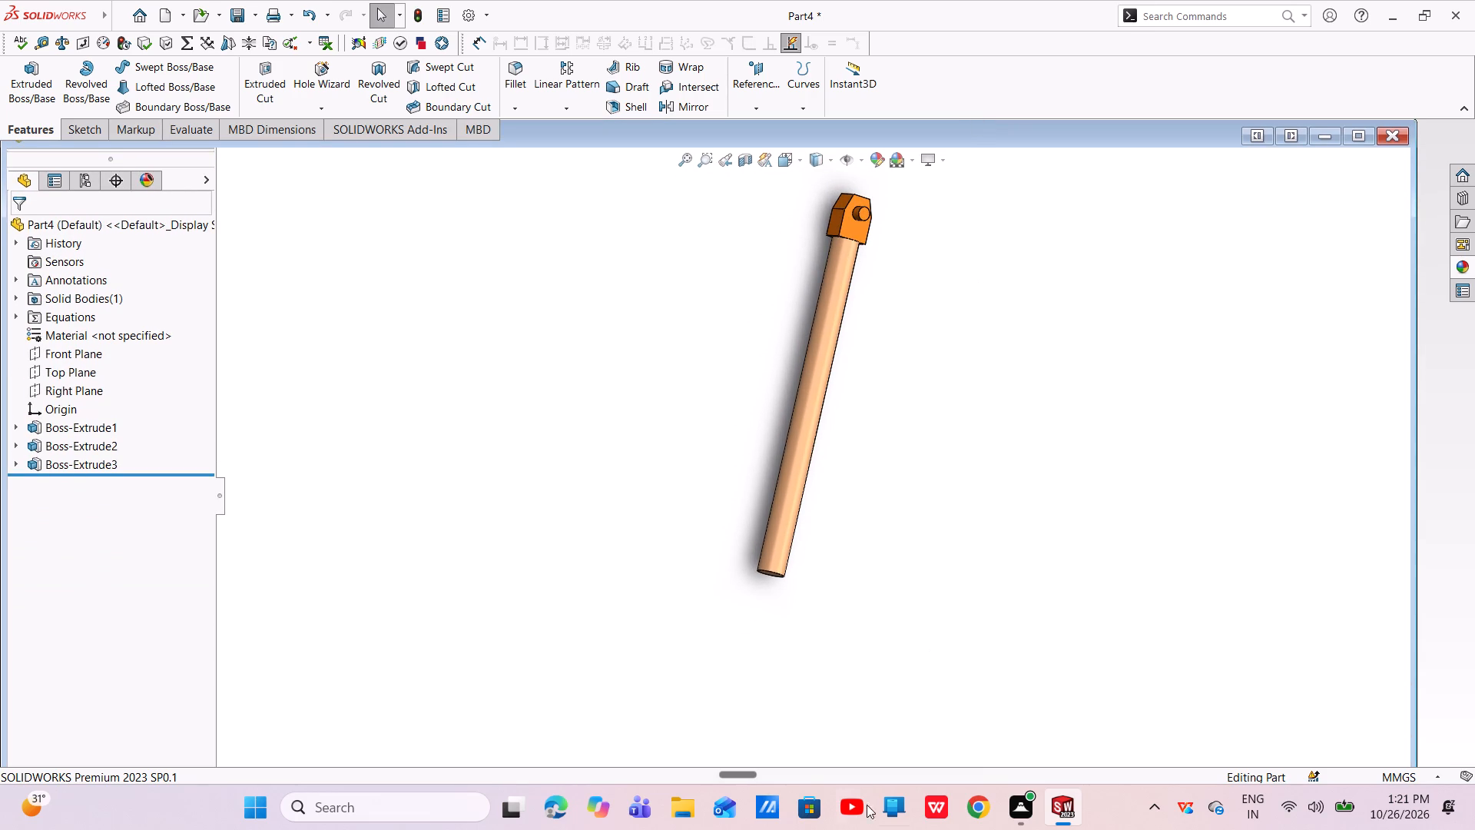
pyautogui.click(542, 692)
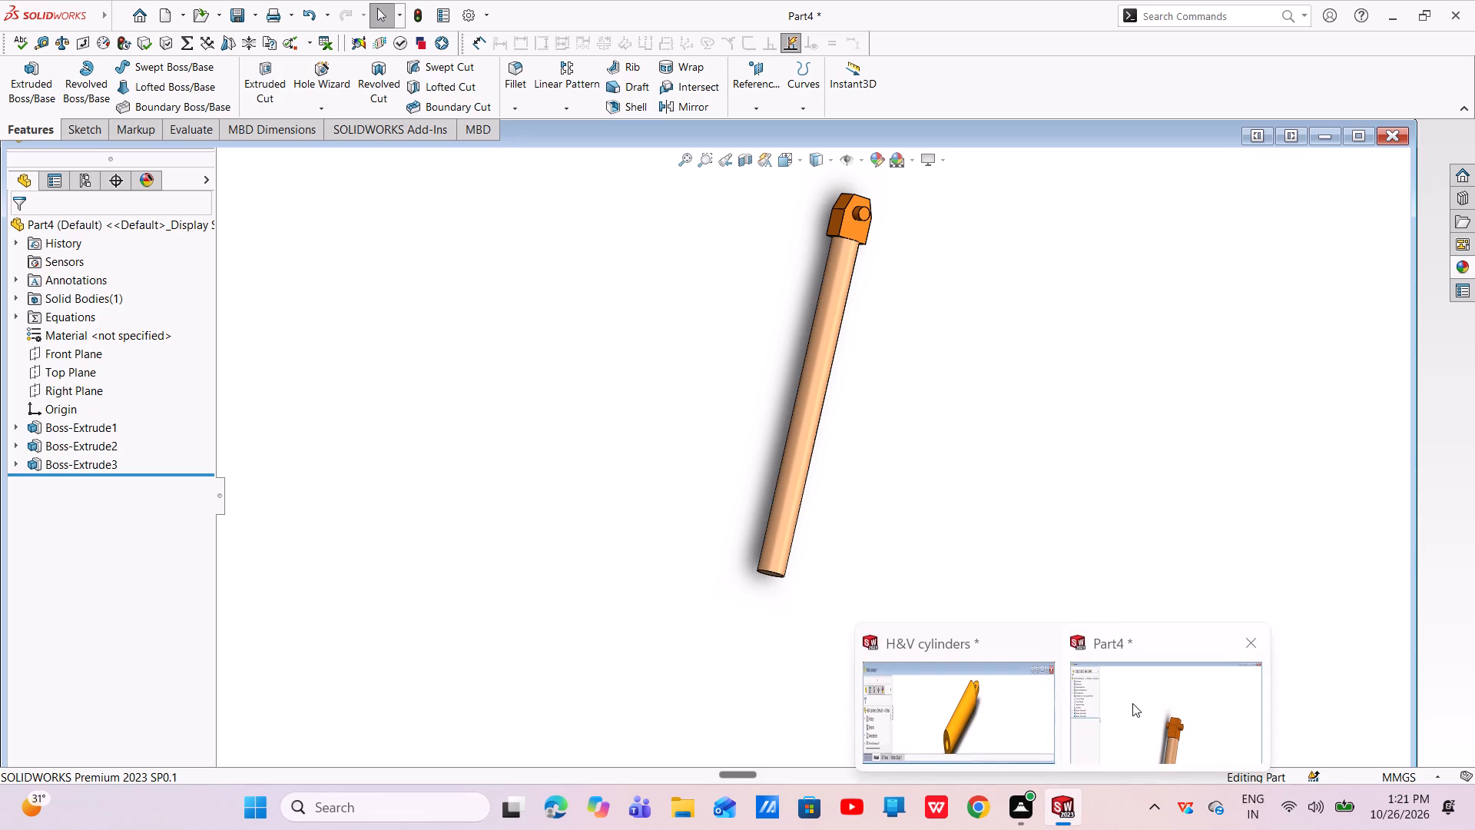
# Bring the H&V cylinders document to the front and enlarge its window, keeping the Part4 end block in view behind it.
pyautogui.click(993, 703)
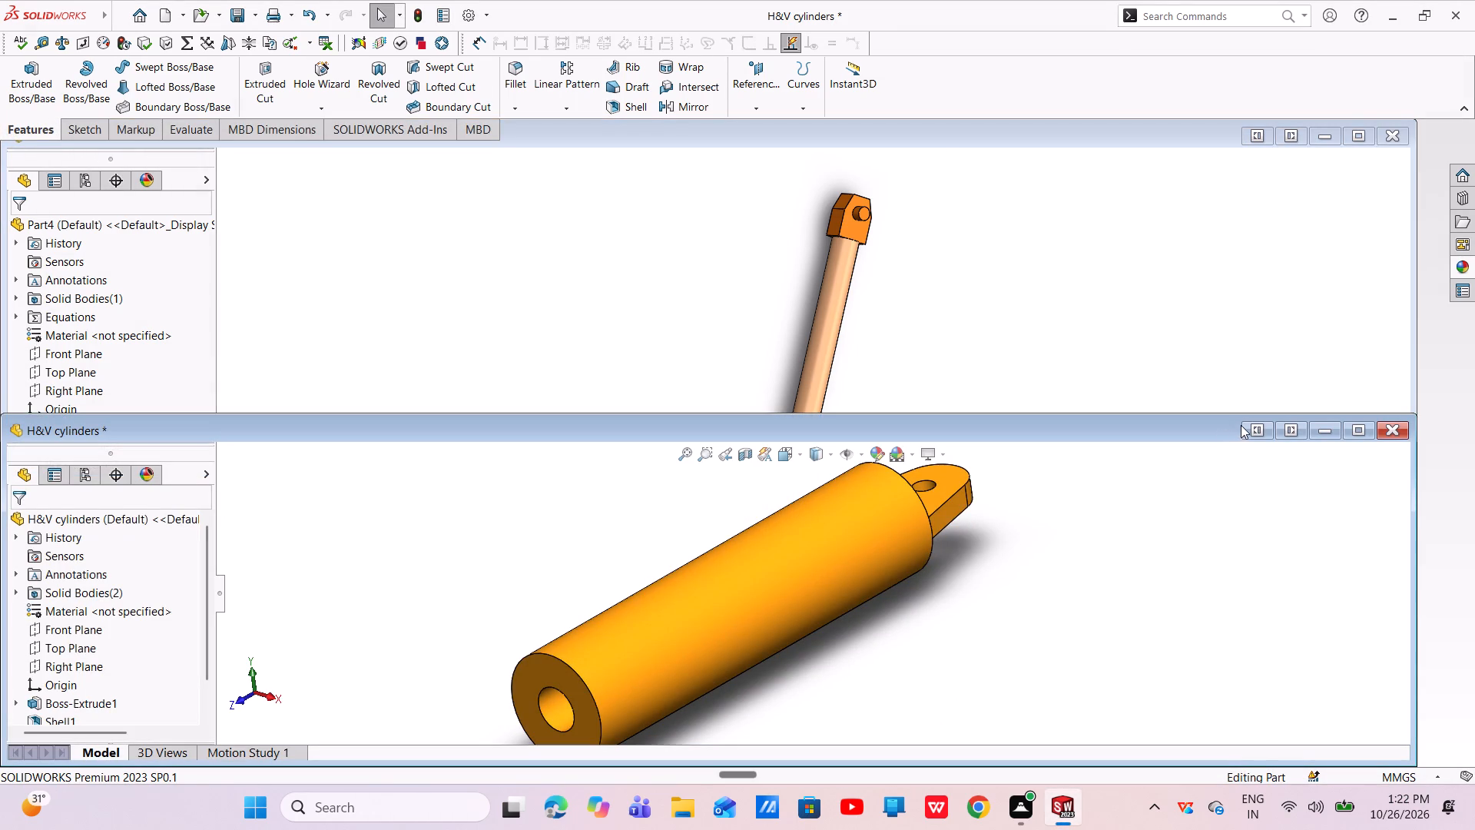
pyautogui.moveTo(1143, 418); pyautogui.dragTo(1141, 380)
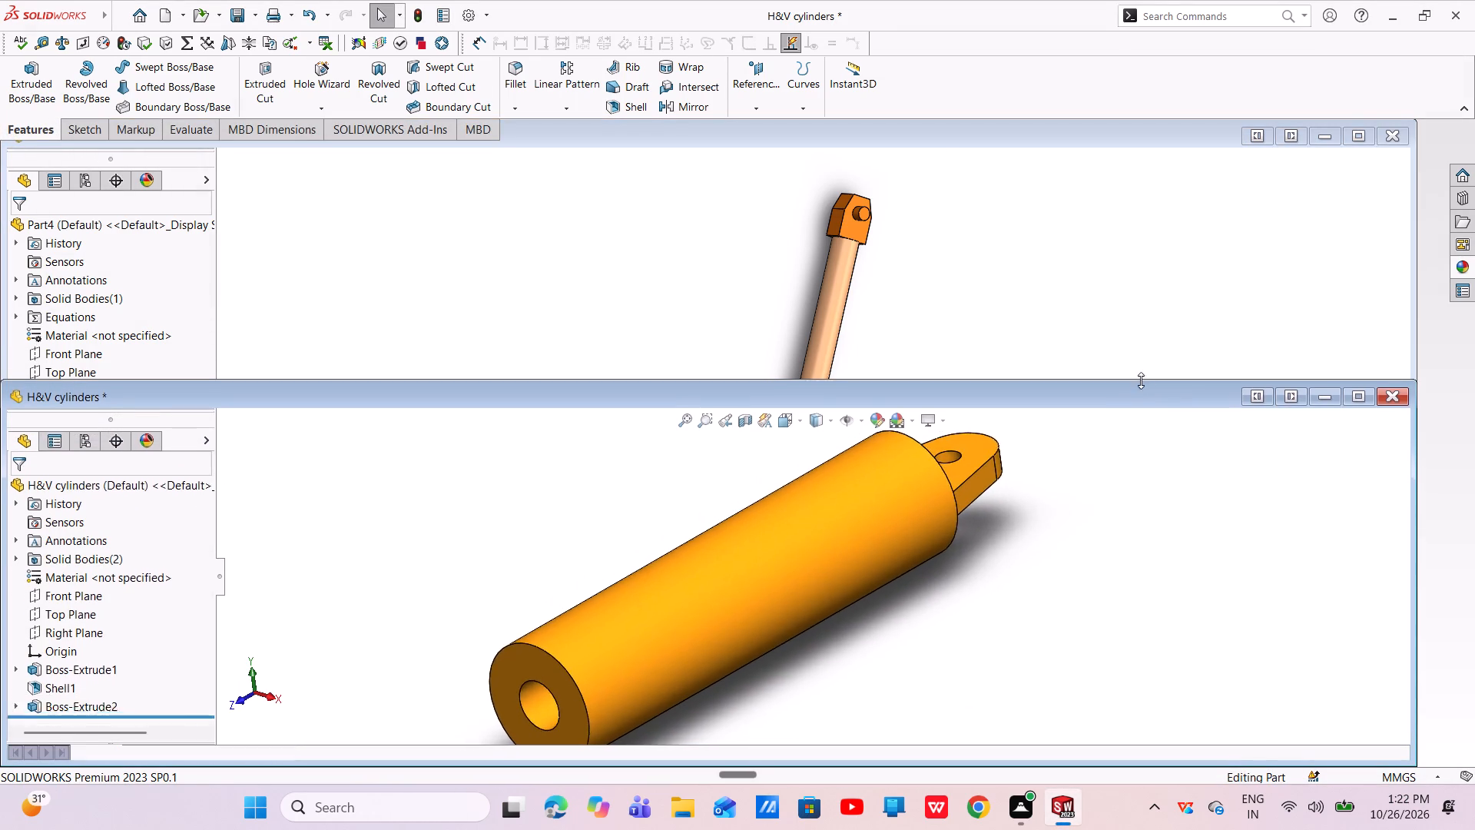
pyautogui.moveTo(1141, 380); pyautogui.dragTo(1139, 344)
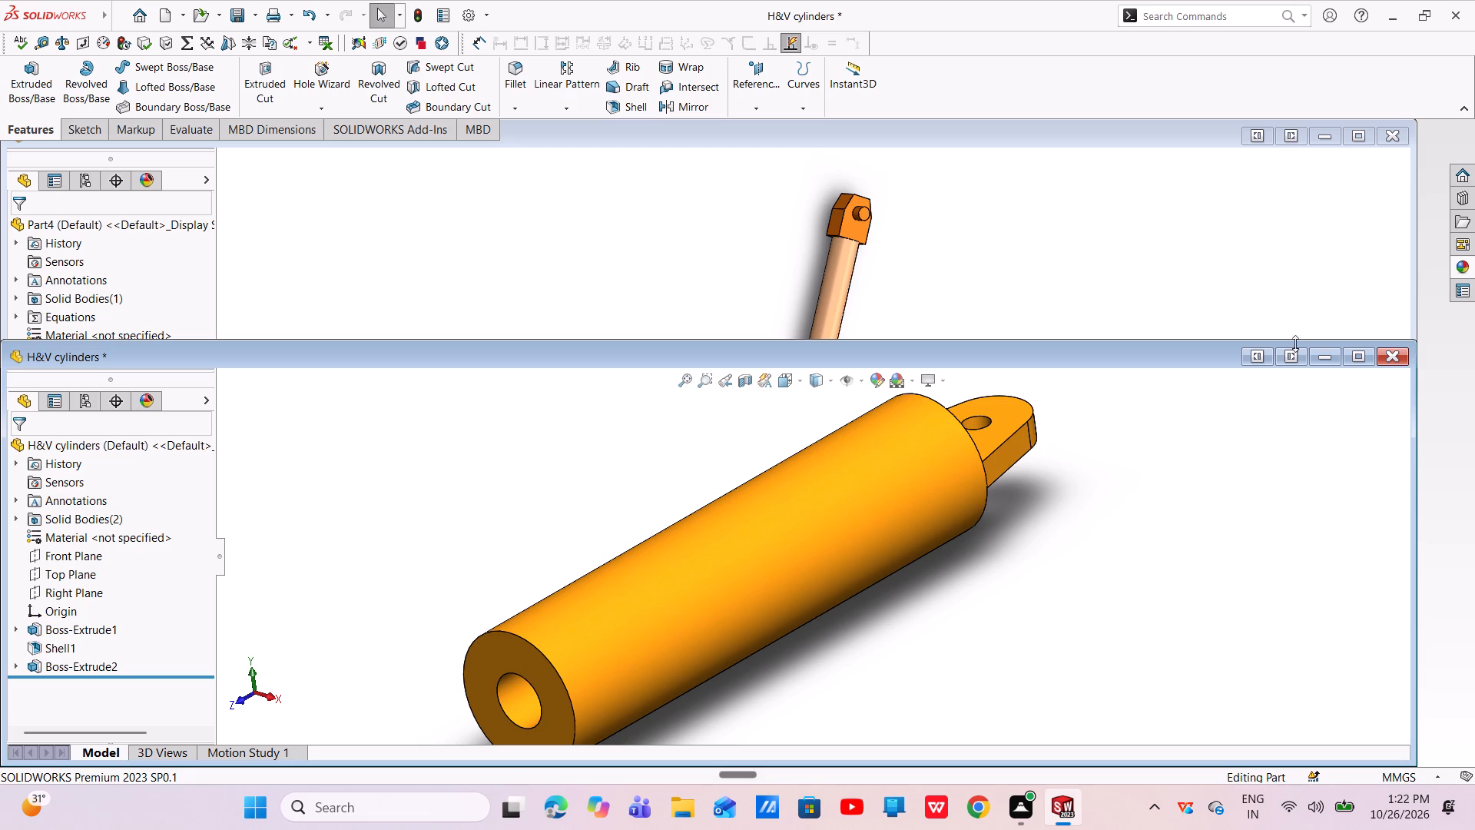
pyautogui.scroll(-2, 1317, 371)
pyautogui.scroll(3, 880, 466)
pyautogui.scroll(2, 816, 539)
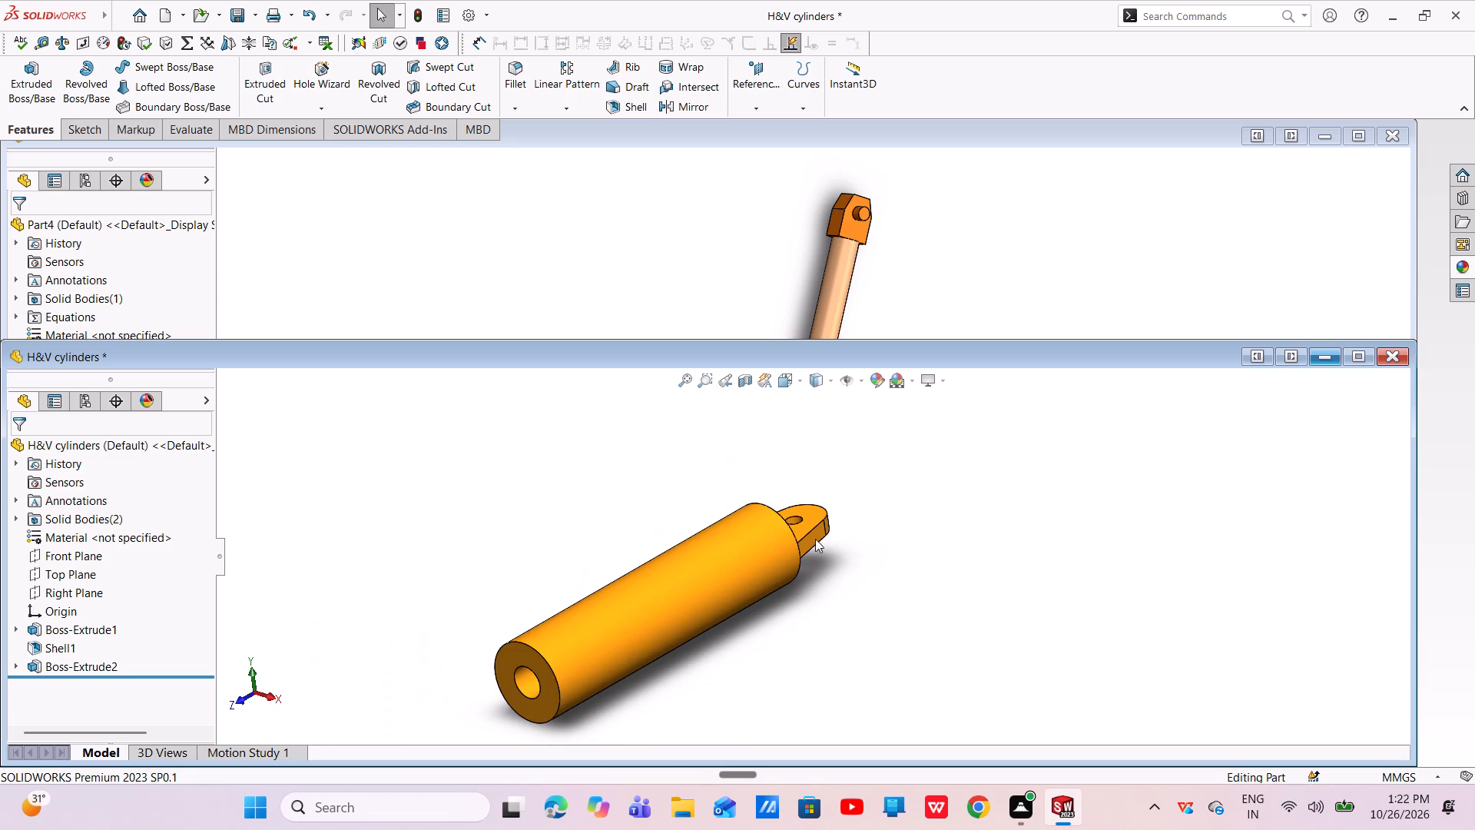
pyautogui.scroll(1, 641, 591)
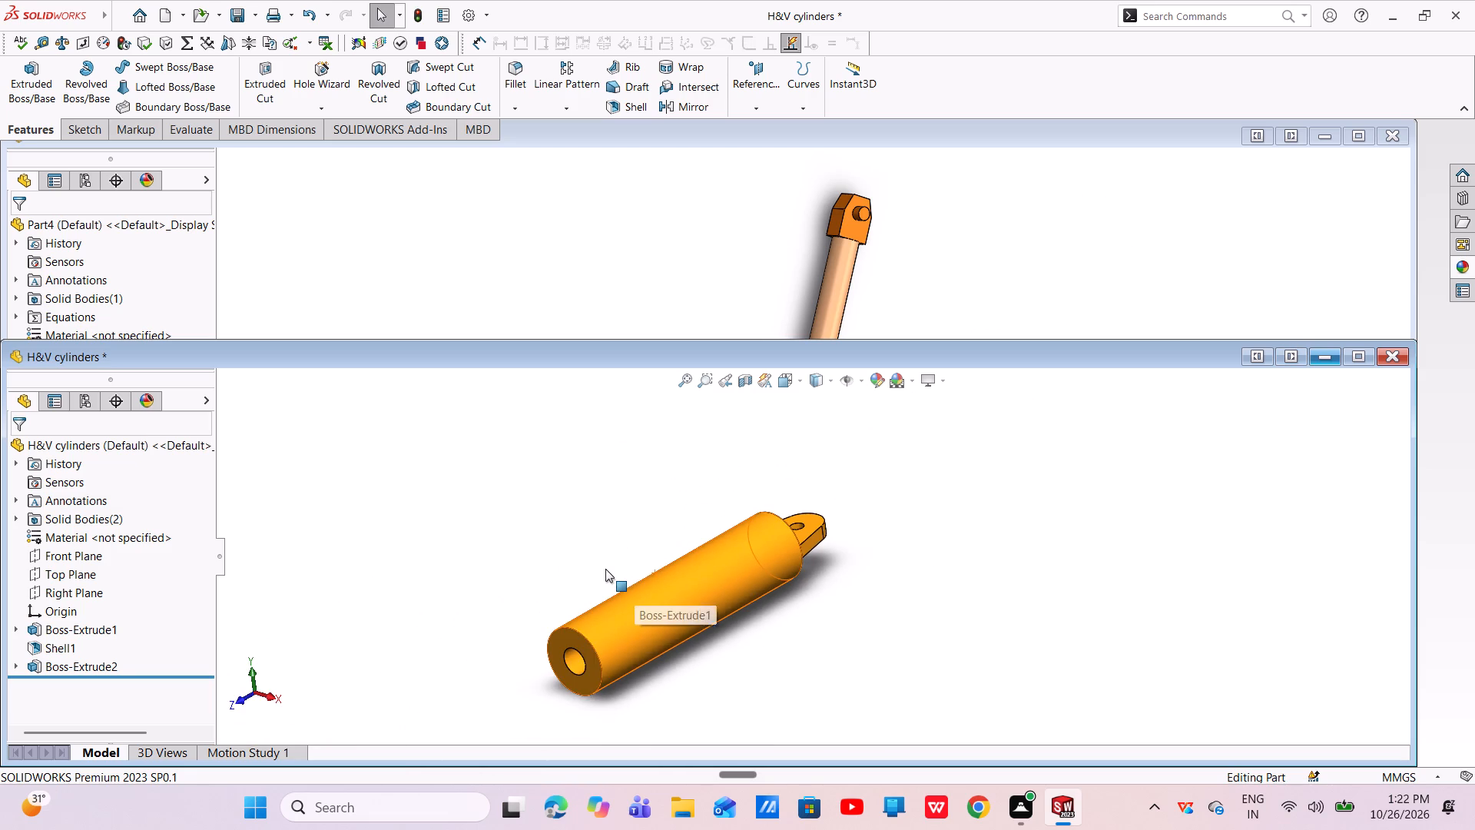
pyautogui.scroll(-2, 605, 569)
pyautogui.scroll(2, 663, 569)
pyautogui.scroll(-1, 684, 637)
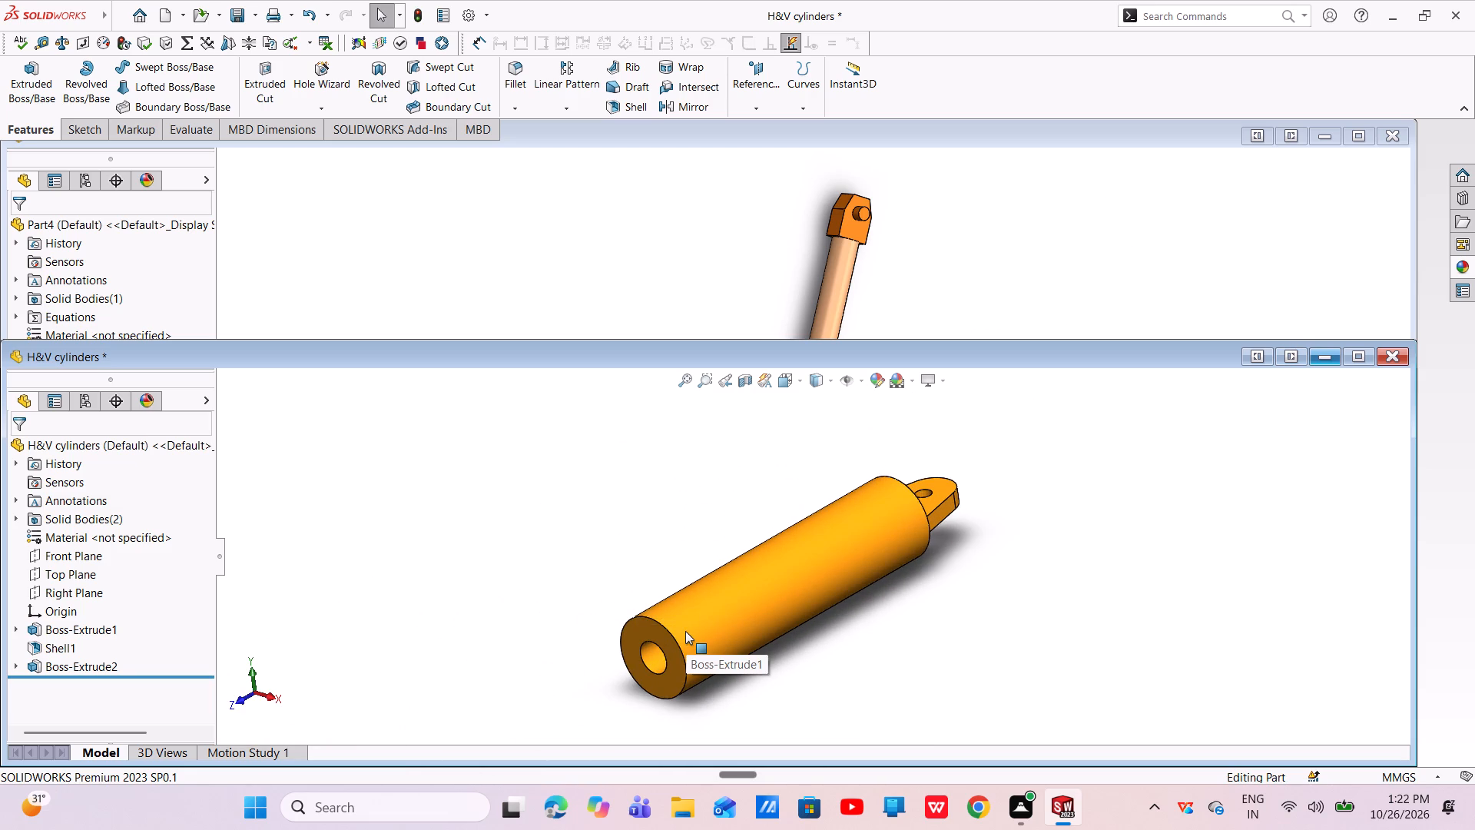
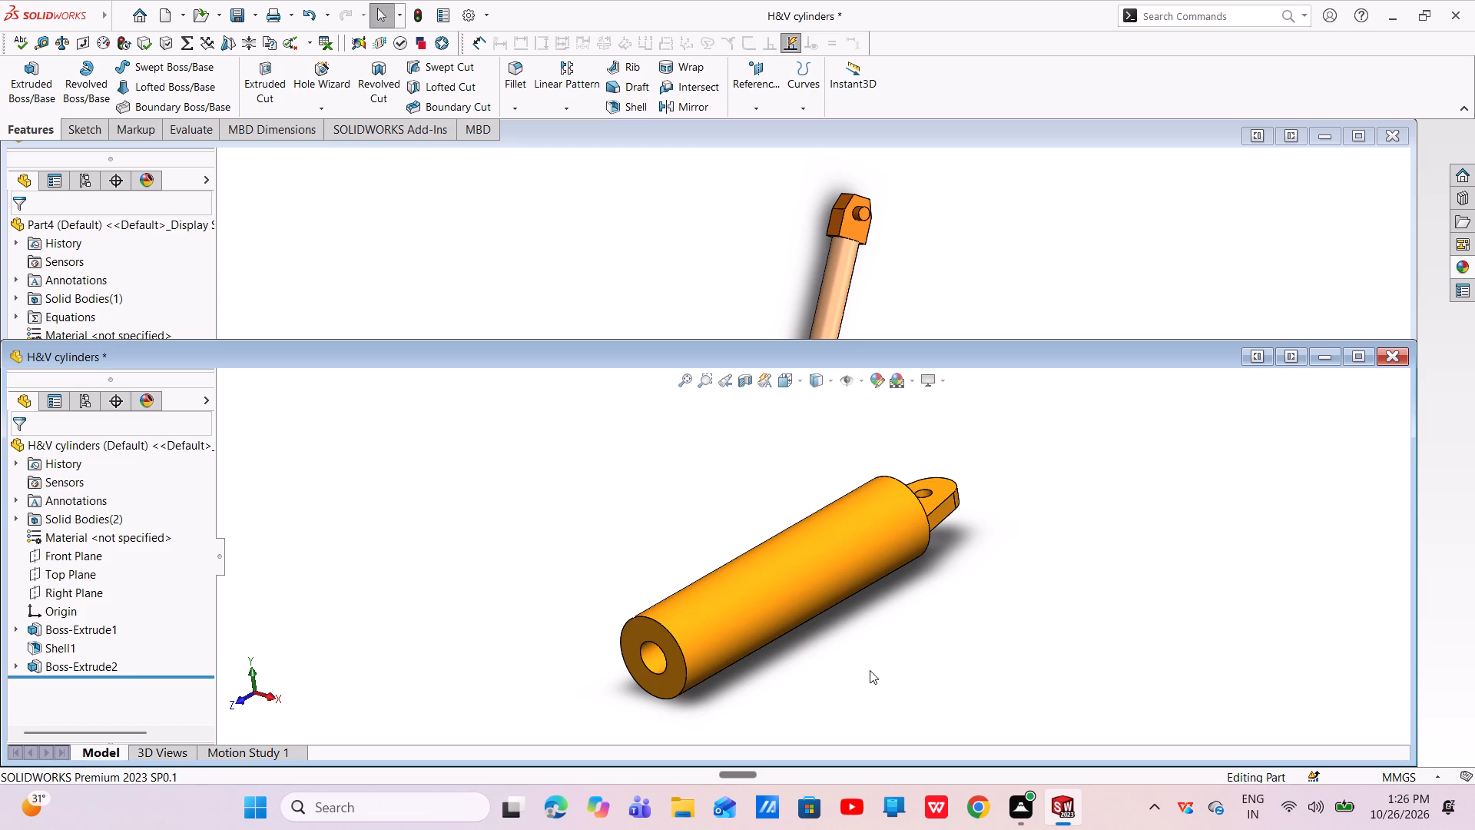
# Bring the Part4 document to the front, briefly maximize its window, and restore it to its floating size.
pyautogui.click(1130, 215)
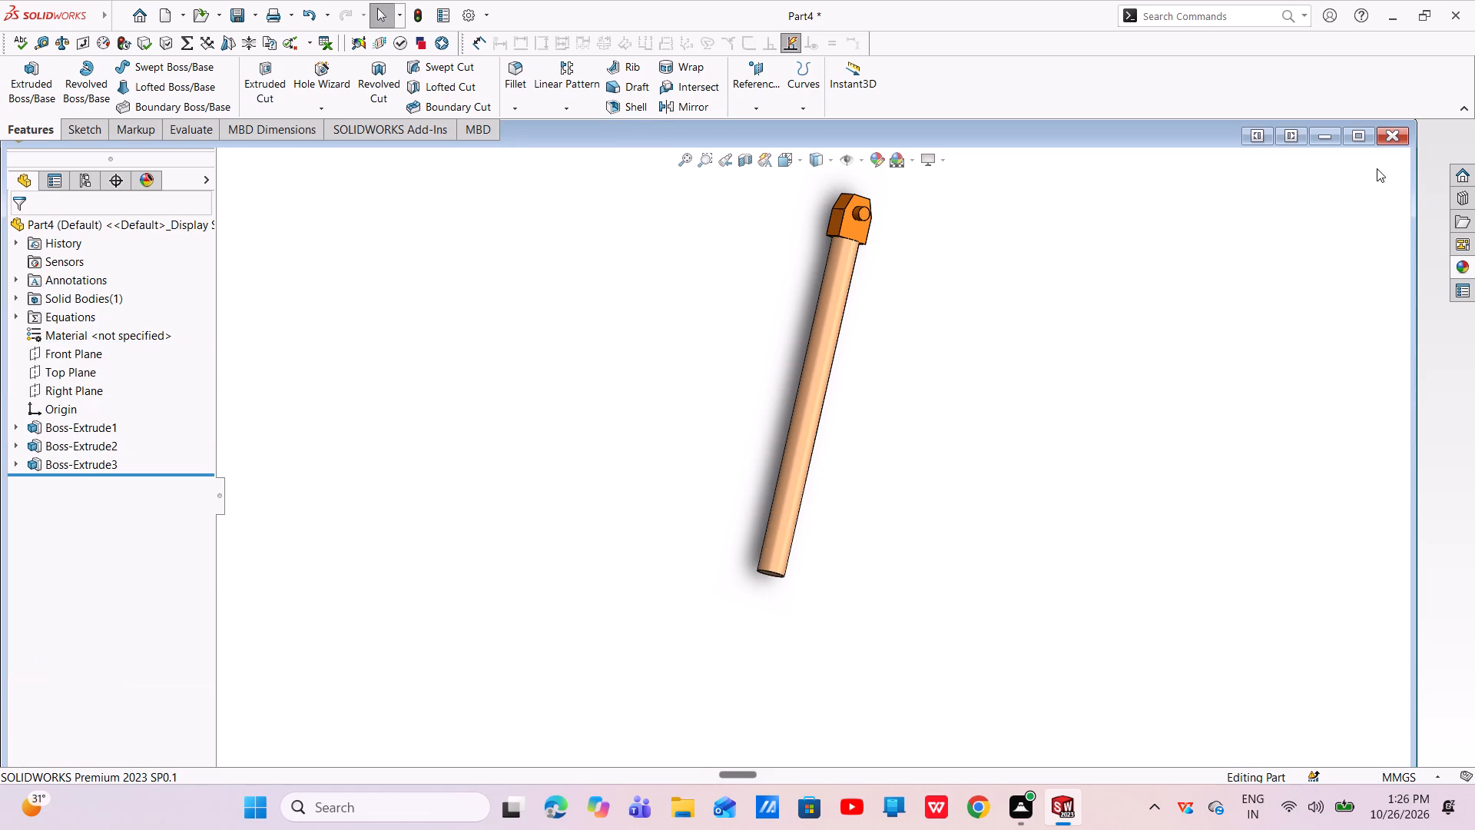
pyautogui.click(1360, 138)
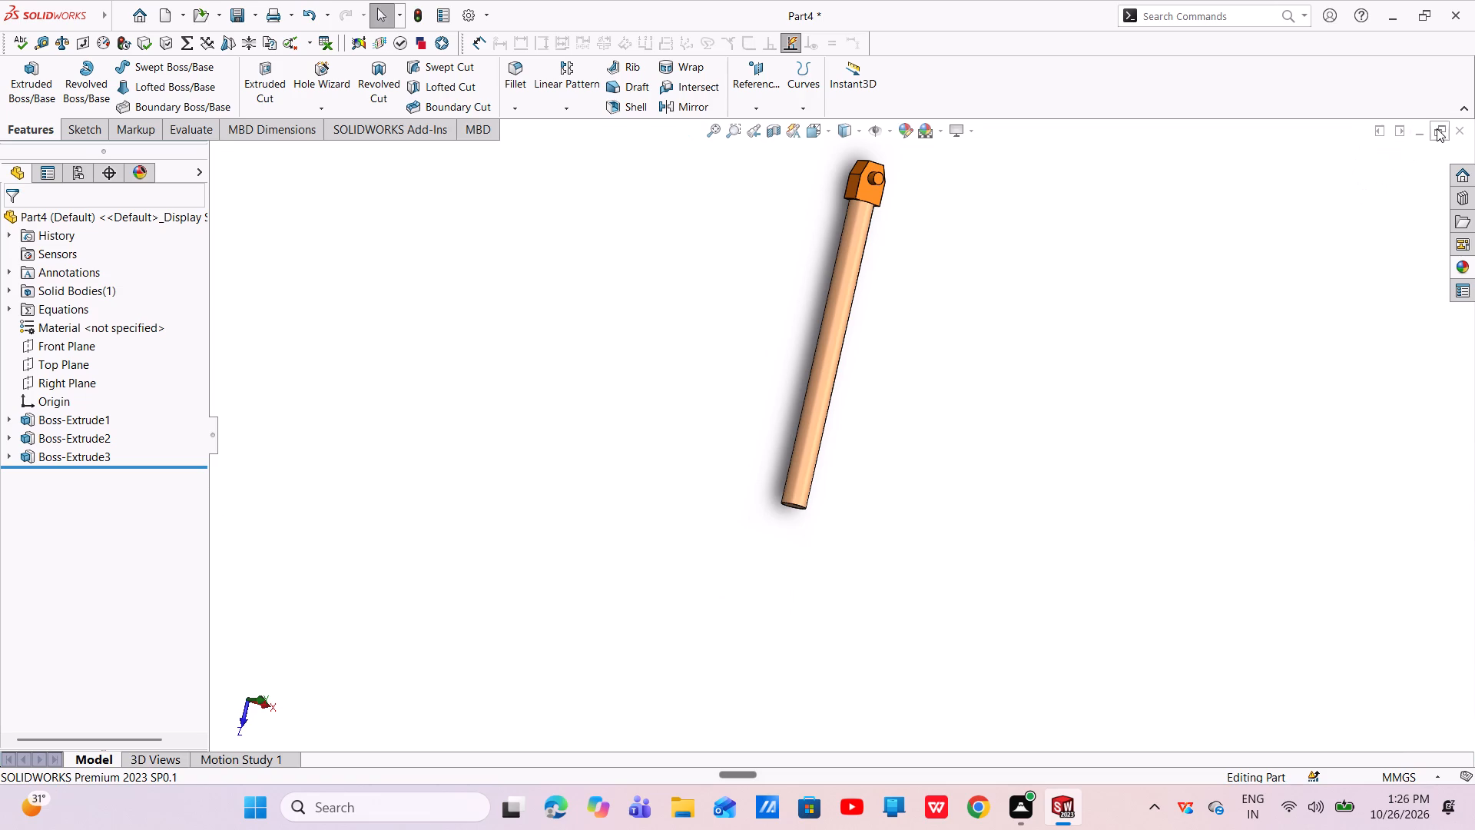
pyautogui.click(1437, 128)
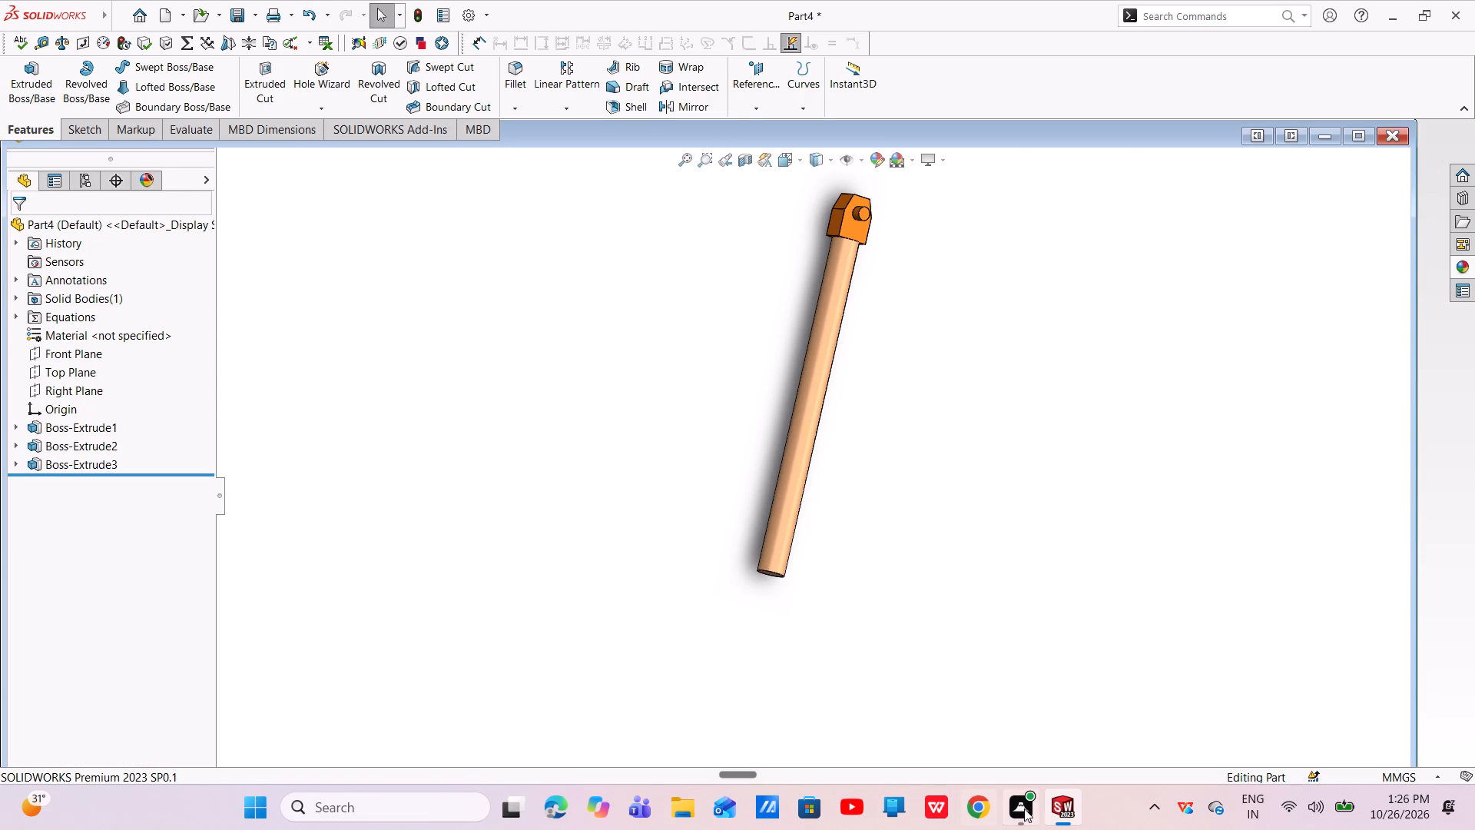
pyautogui.click(994, 729)
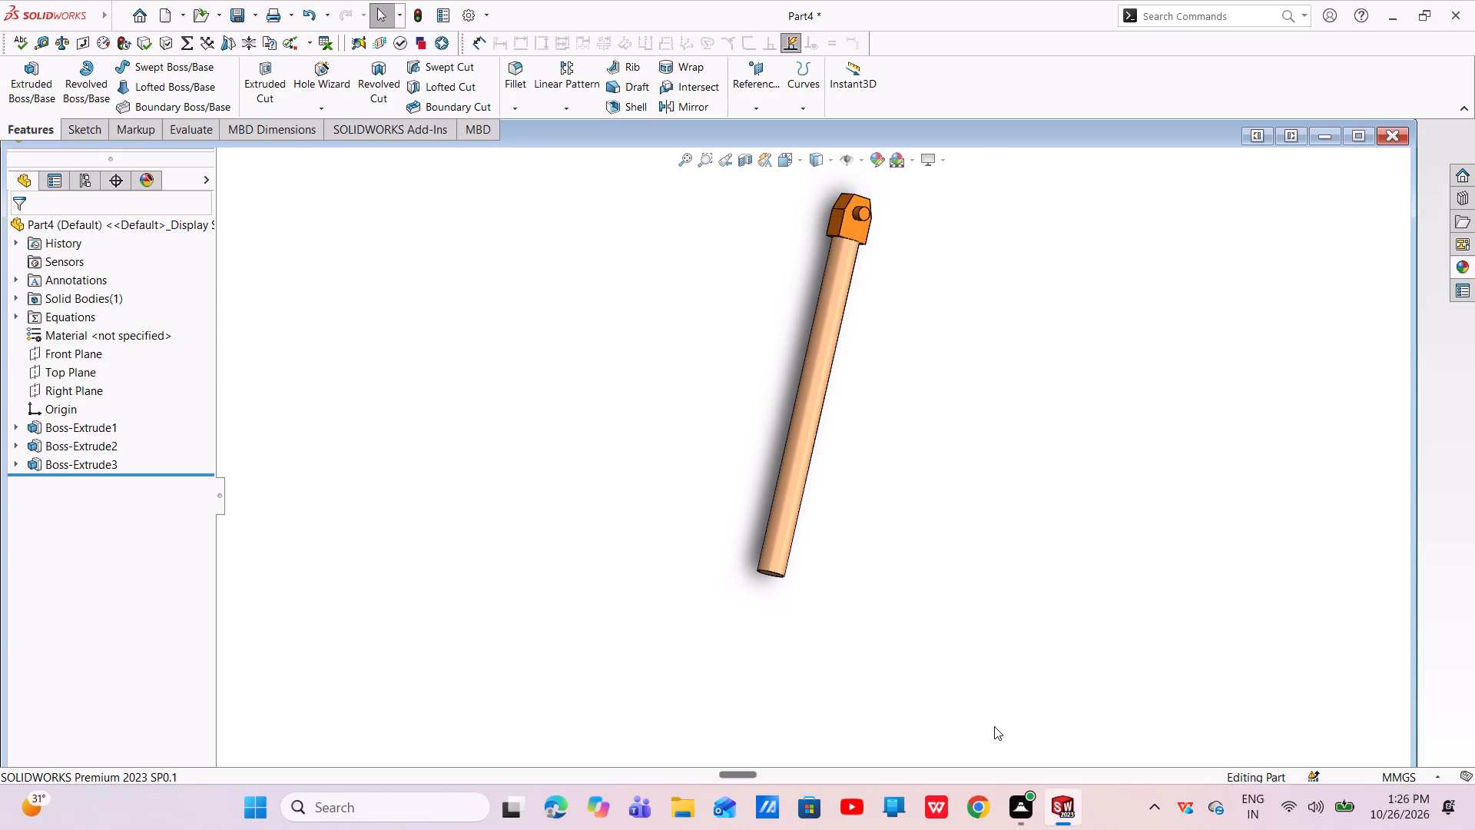
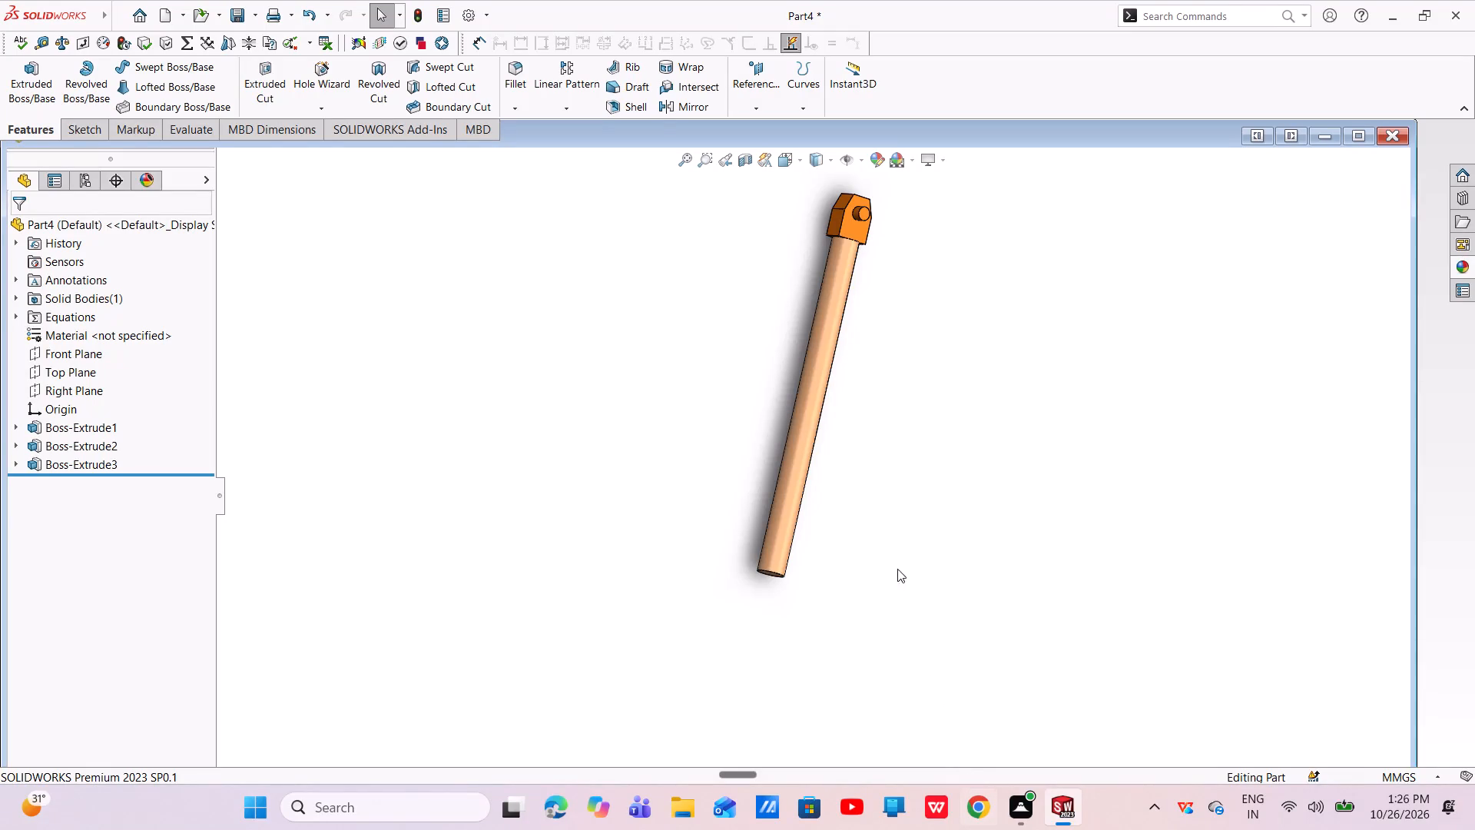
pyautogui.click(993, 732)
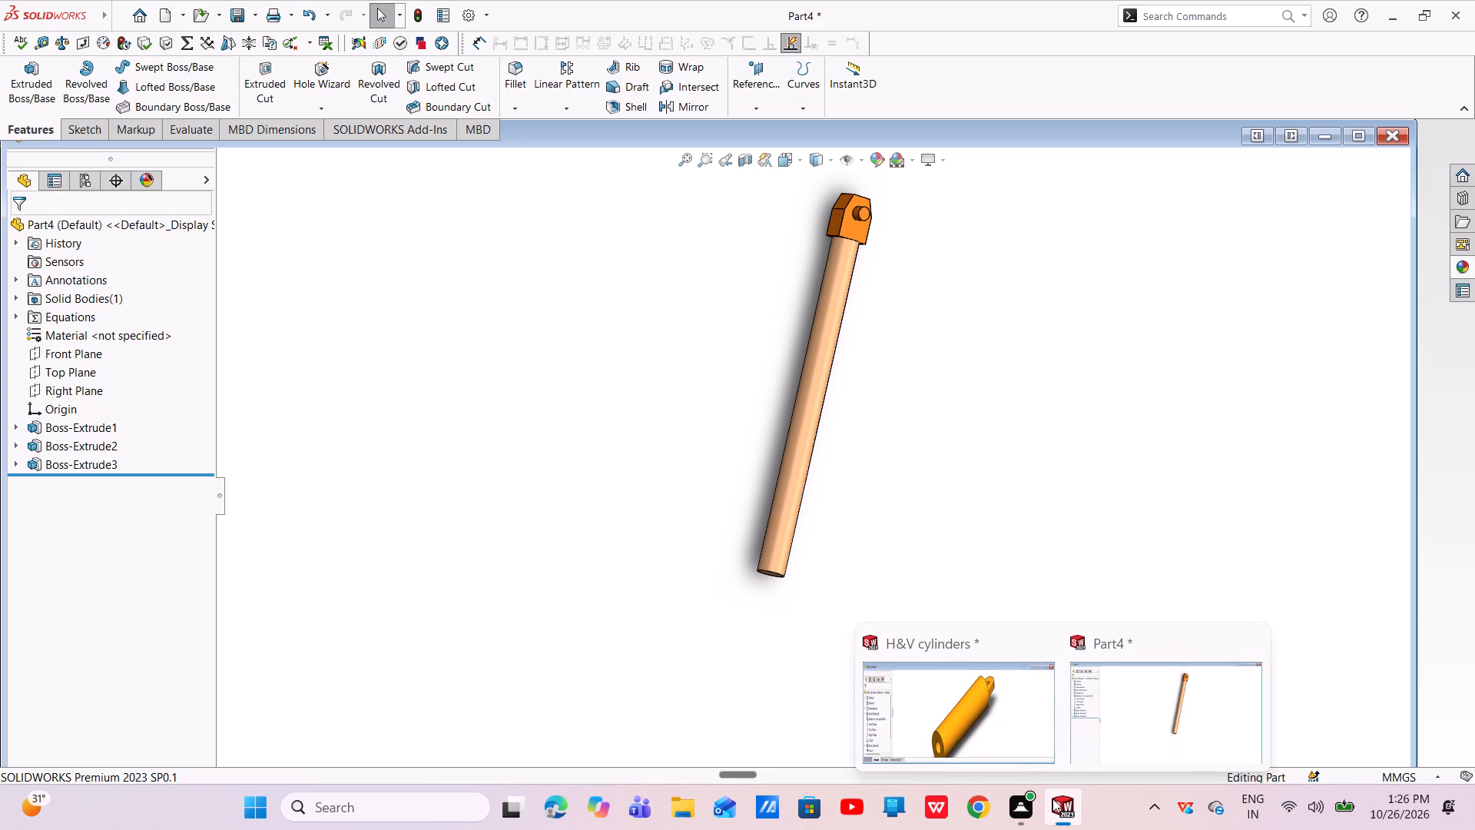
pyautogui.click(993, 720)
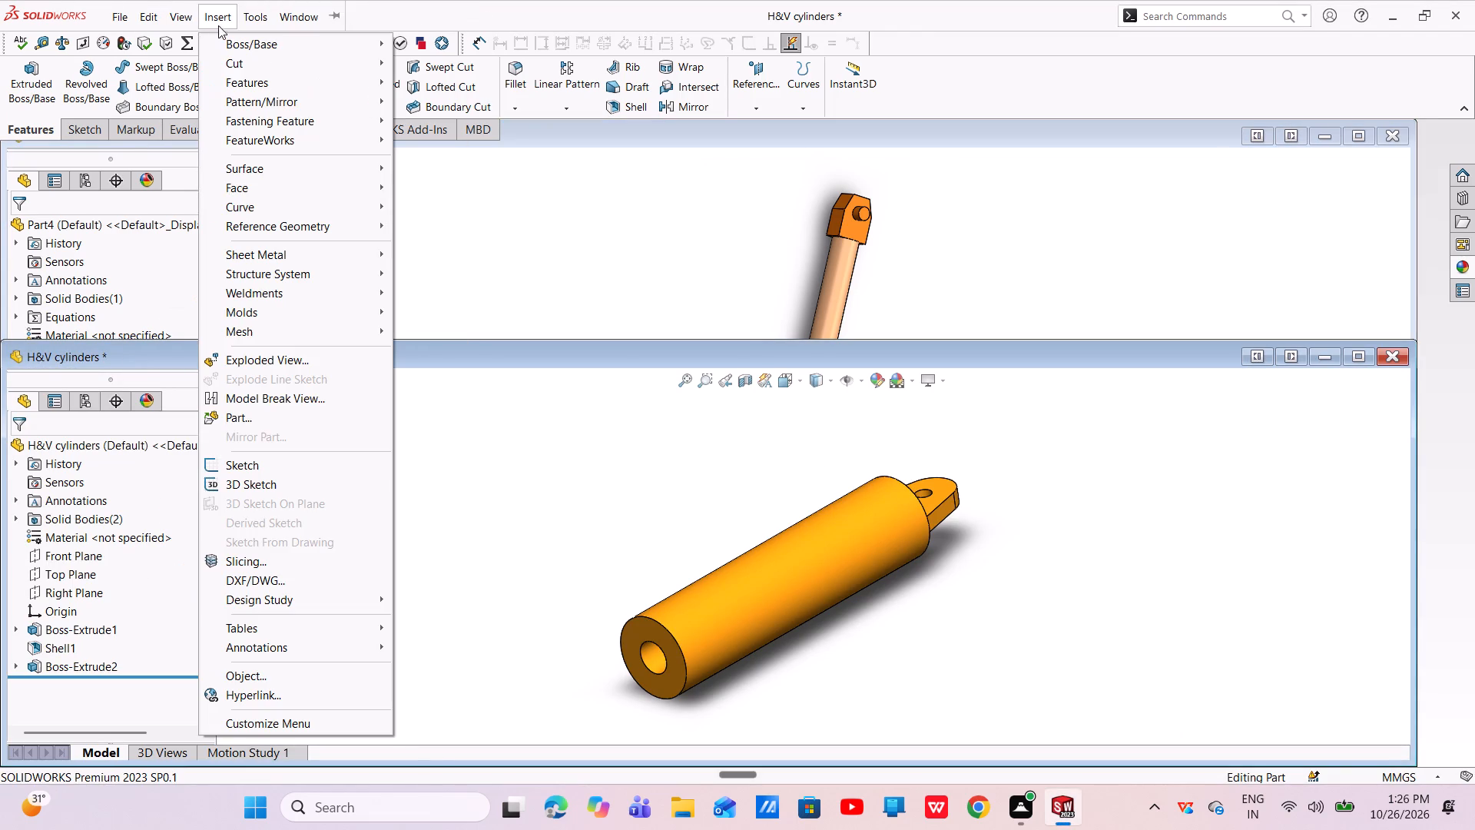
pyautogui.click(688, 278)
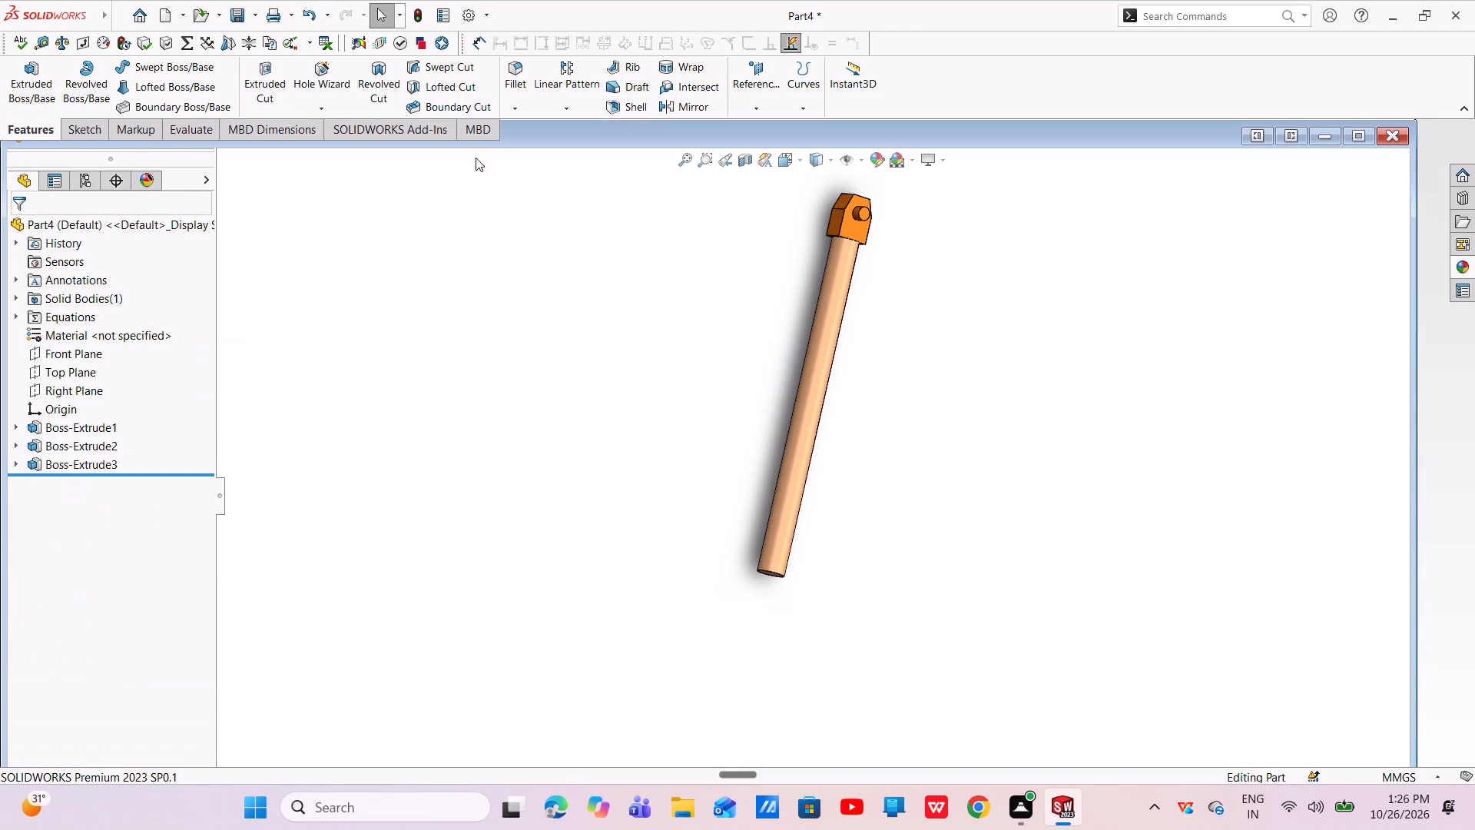
# Save the Part4 document under the file name cylinder2 in New folder.
pyautogui.click(240, 20)
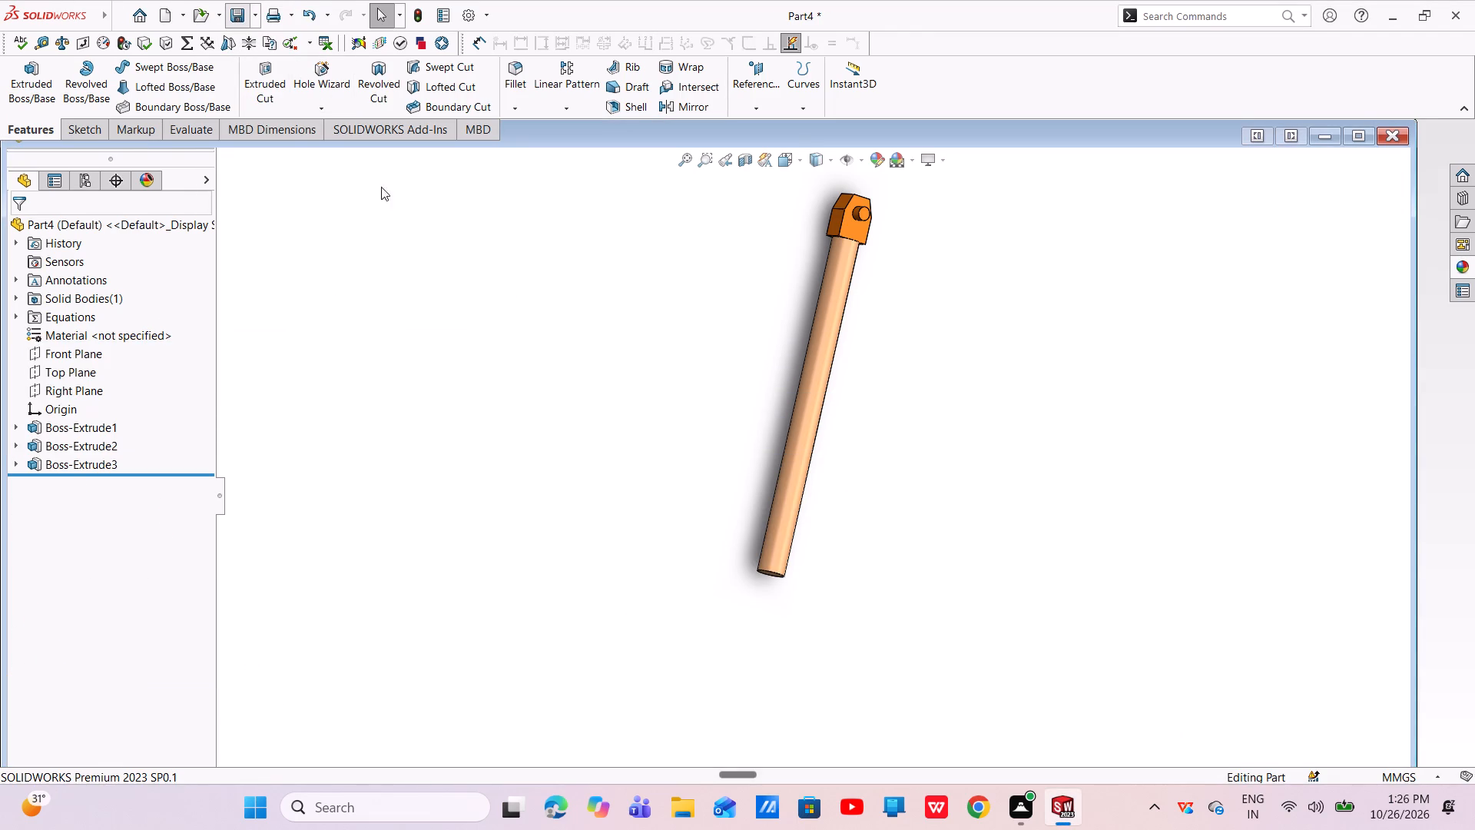
pyautogui.press('BackSpace')
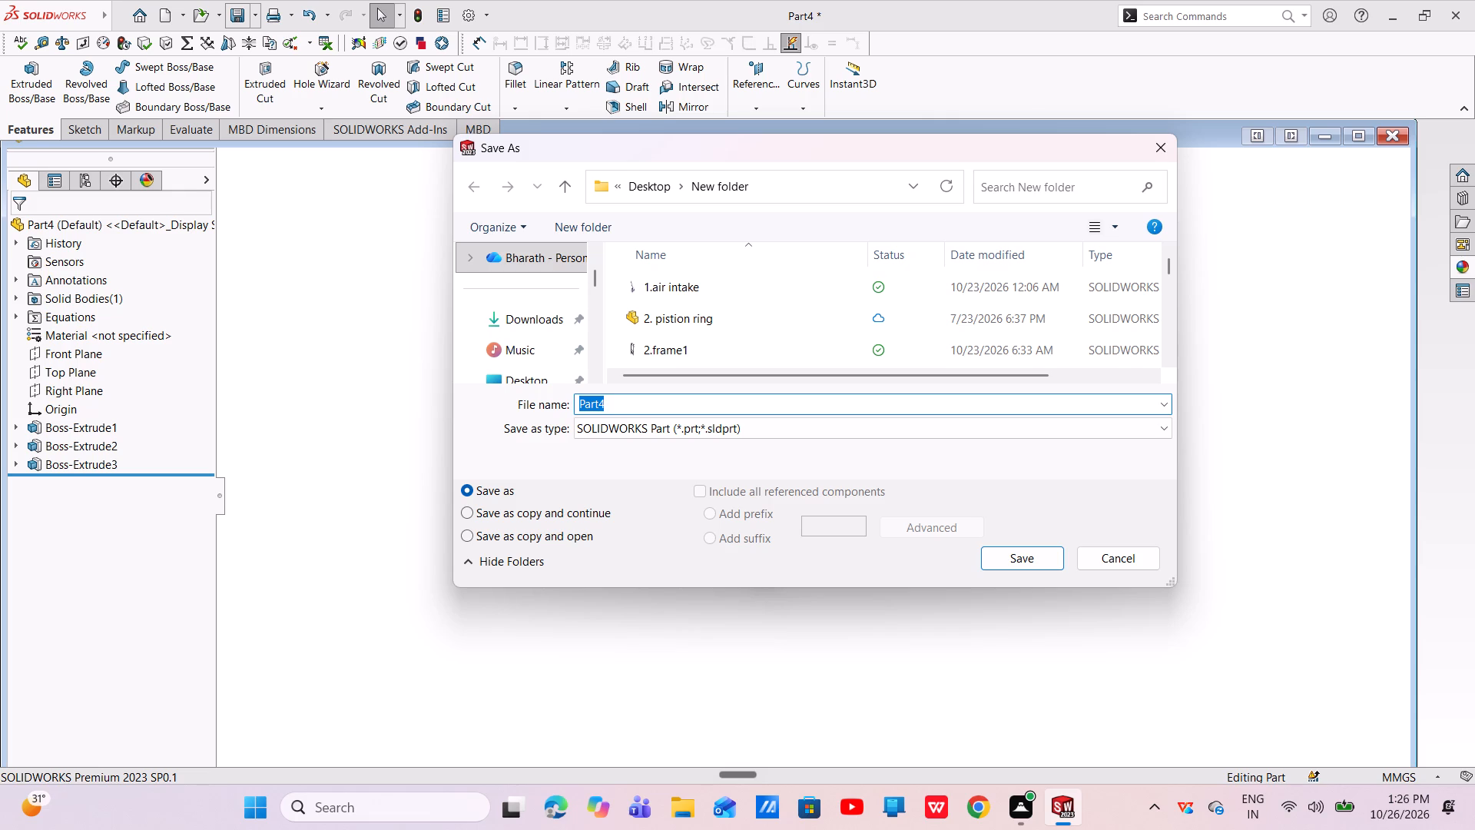
pyautogui.press('c')
pyautogui.write('ylinder')
pyautogui.press('2')
pyautogui.press('Return')
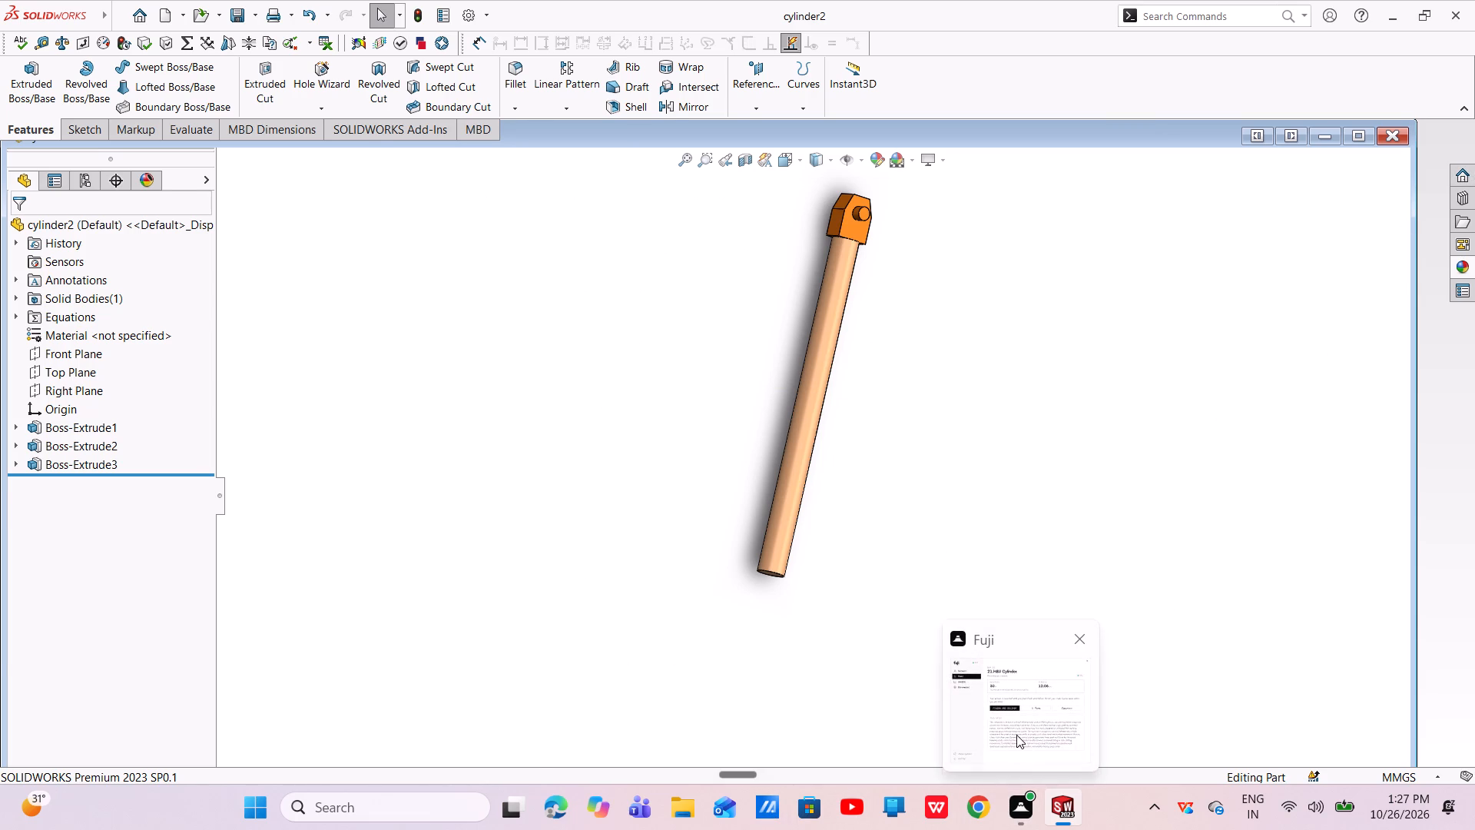
# Bring the H&V cylinders window to the front and narrow it to uncover the cylinder2 feature tree.
pyautogui.click(1020, 692)
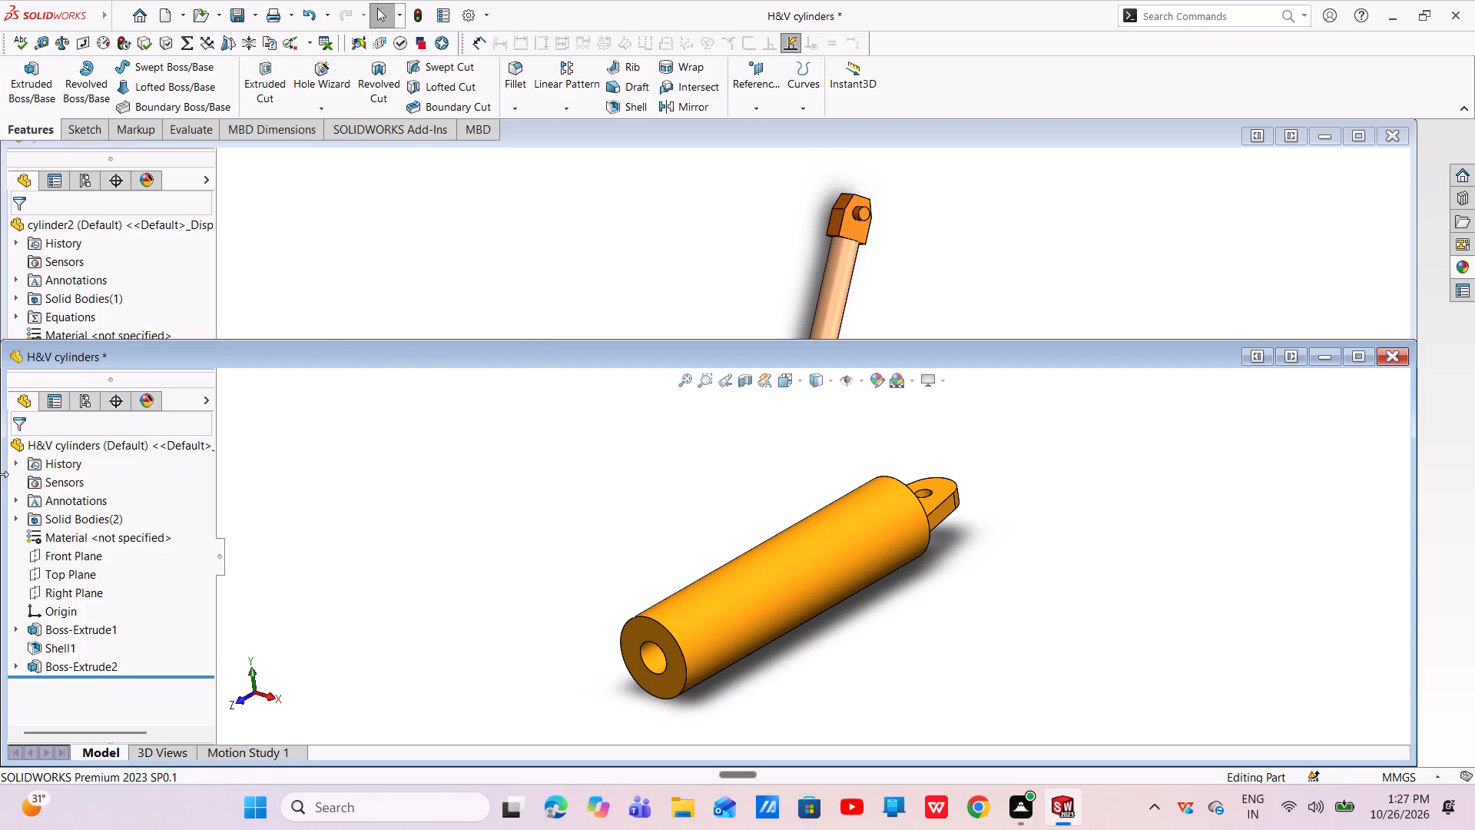
pyautogui.moveTo(0, 474); pyautogui.dragTo(321, 496)
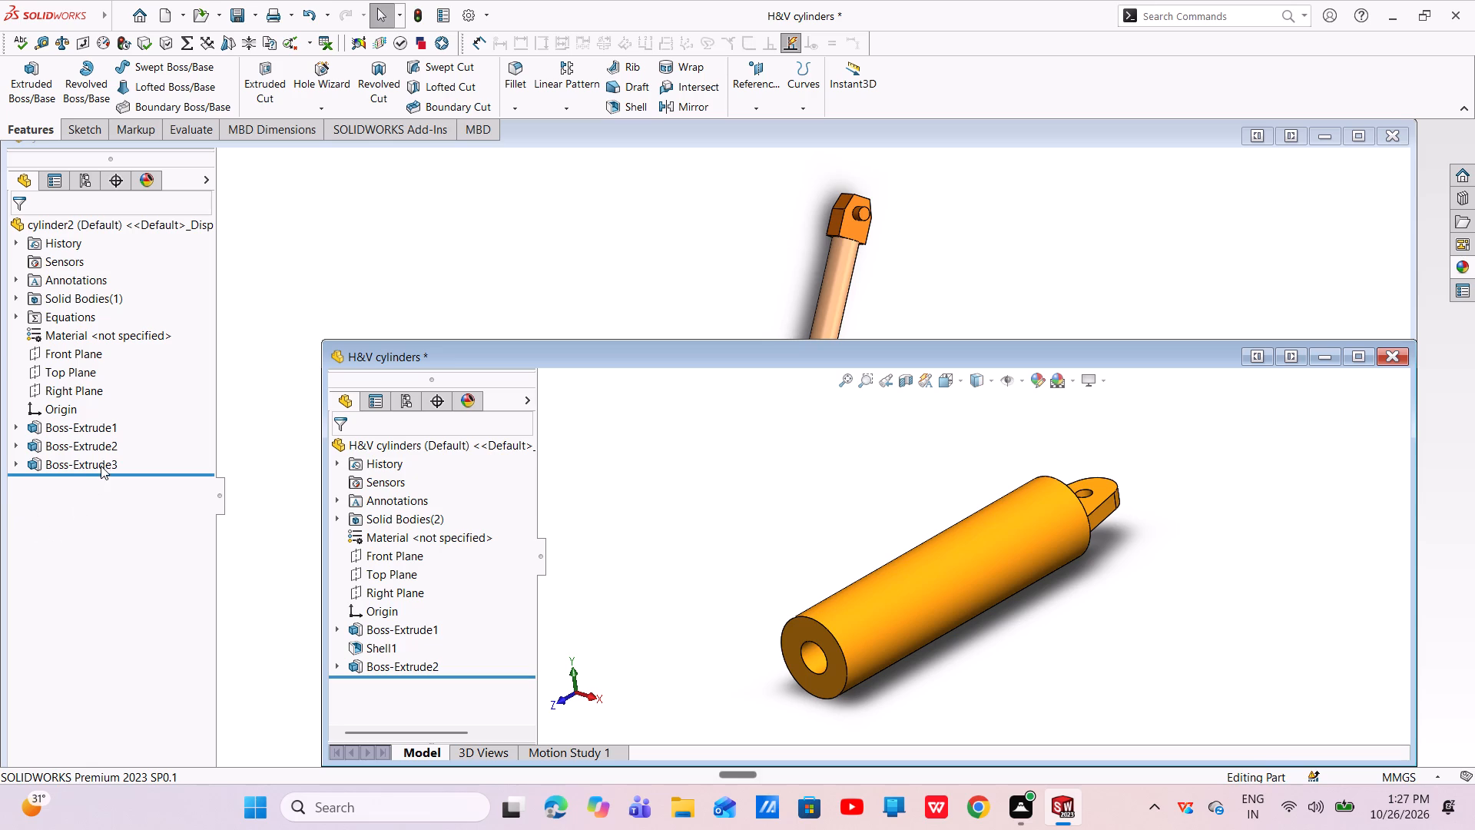
# Delete the Boss-Extrude2 and Boss-Extrude3 features from the cylinder2 part, keeping their sketches.
pyautogui.click(103, 441)
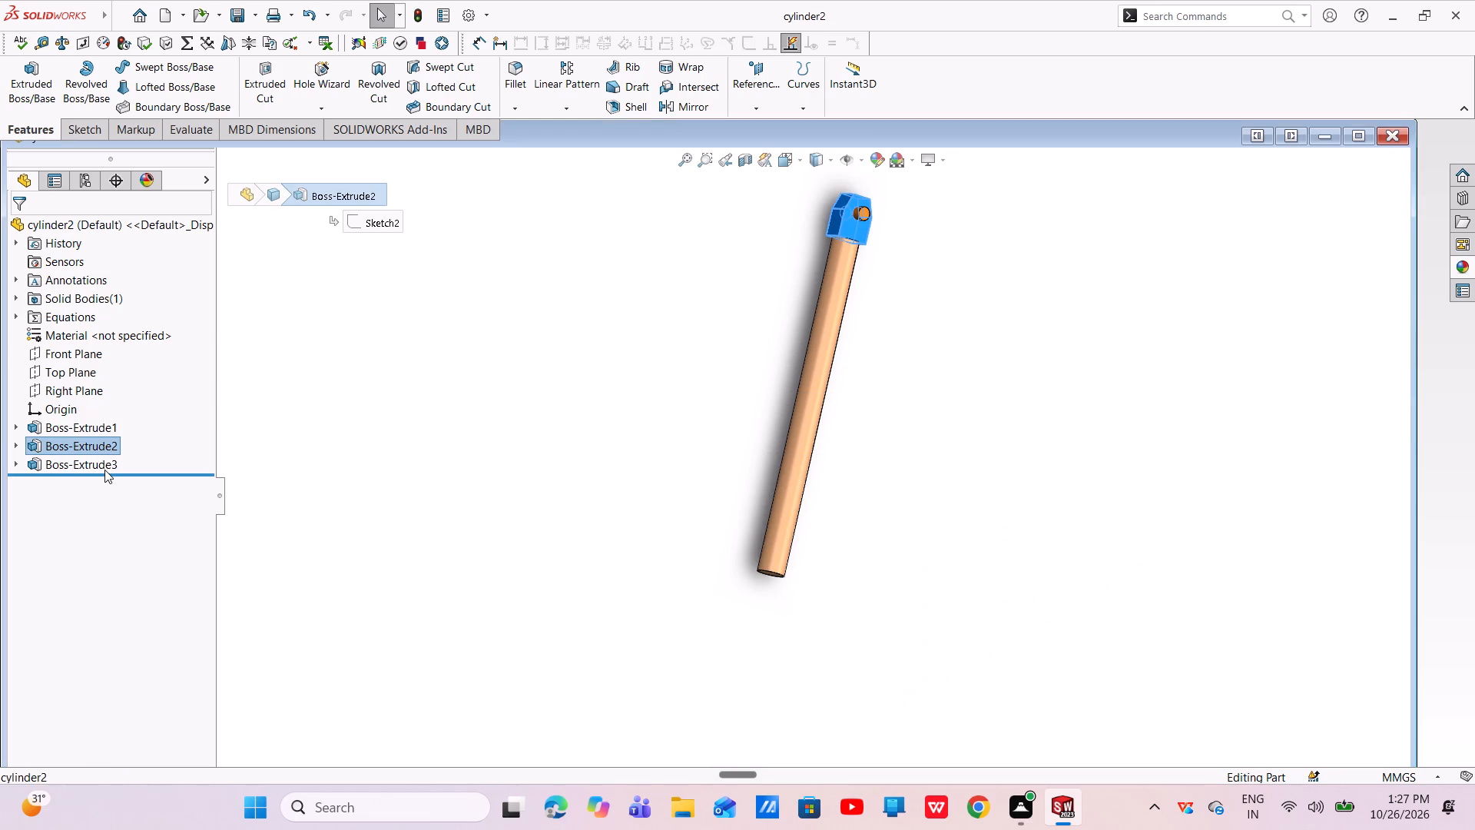
pyautogui.keyDown('ctrl'); pyautogui.click(104, 470); pyautogui.keyUp('ctrl')
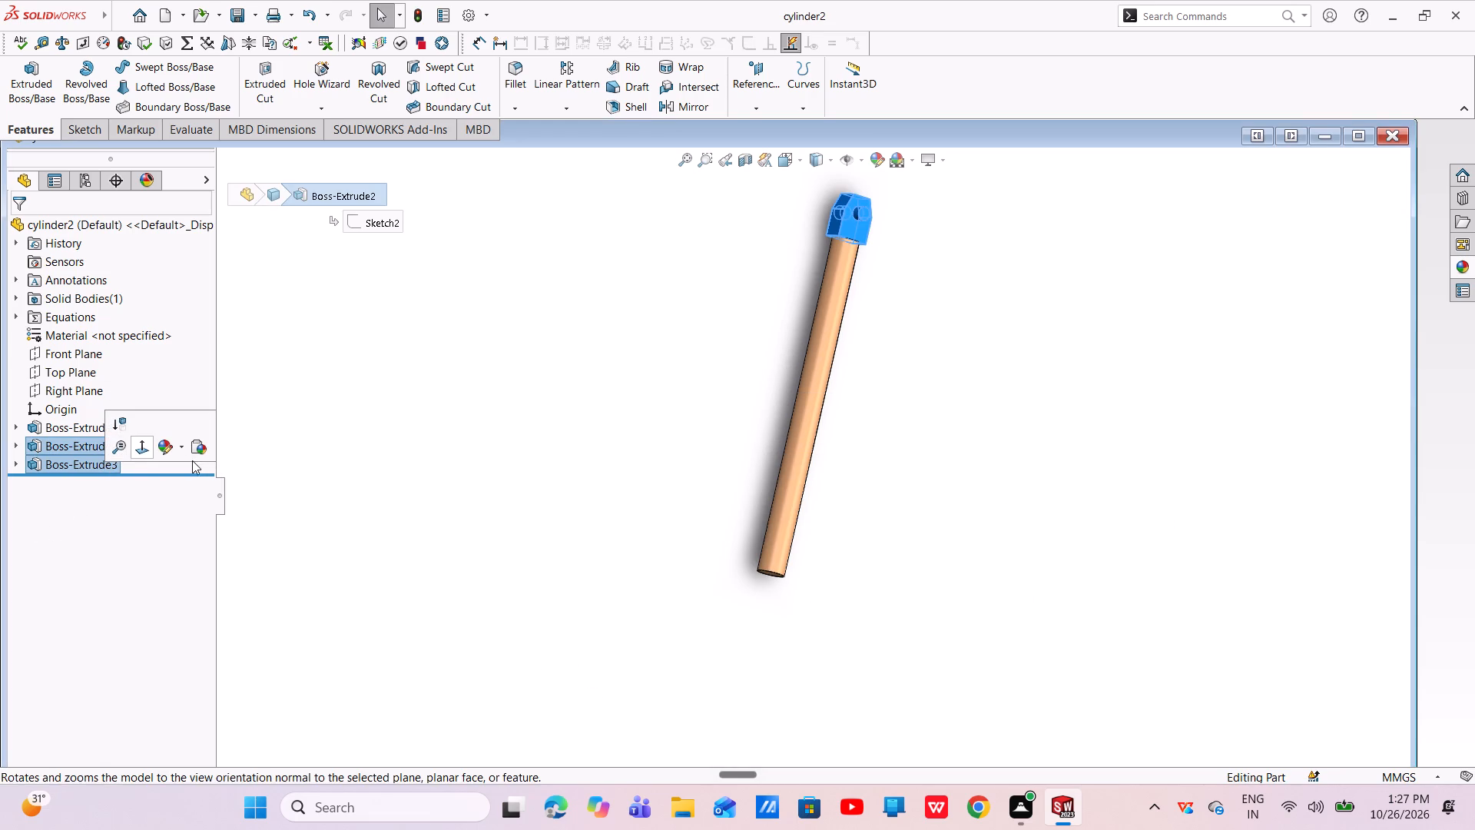
pyautogui.rightClick(88, 468)
pyautogui.click(138, 521)
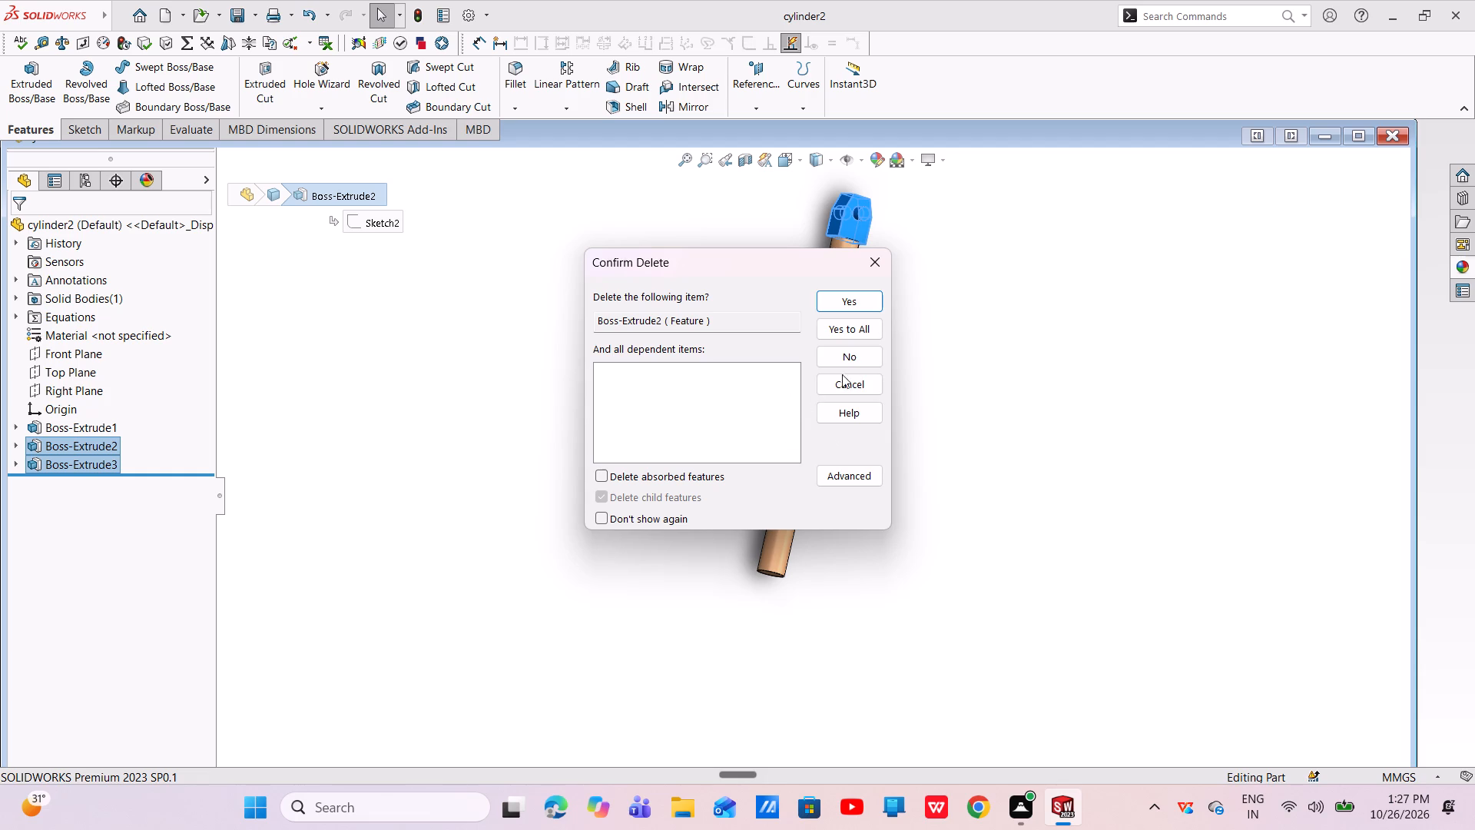
pyautogui.click(870, 295)
pyautogui.click(855, 300)
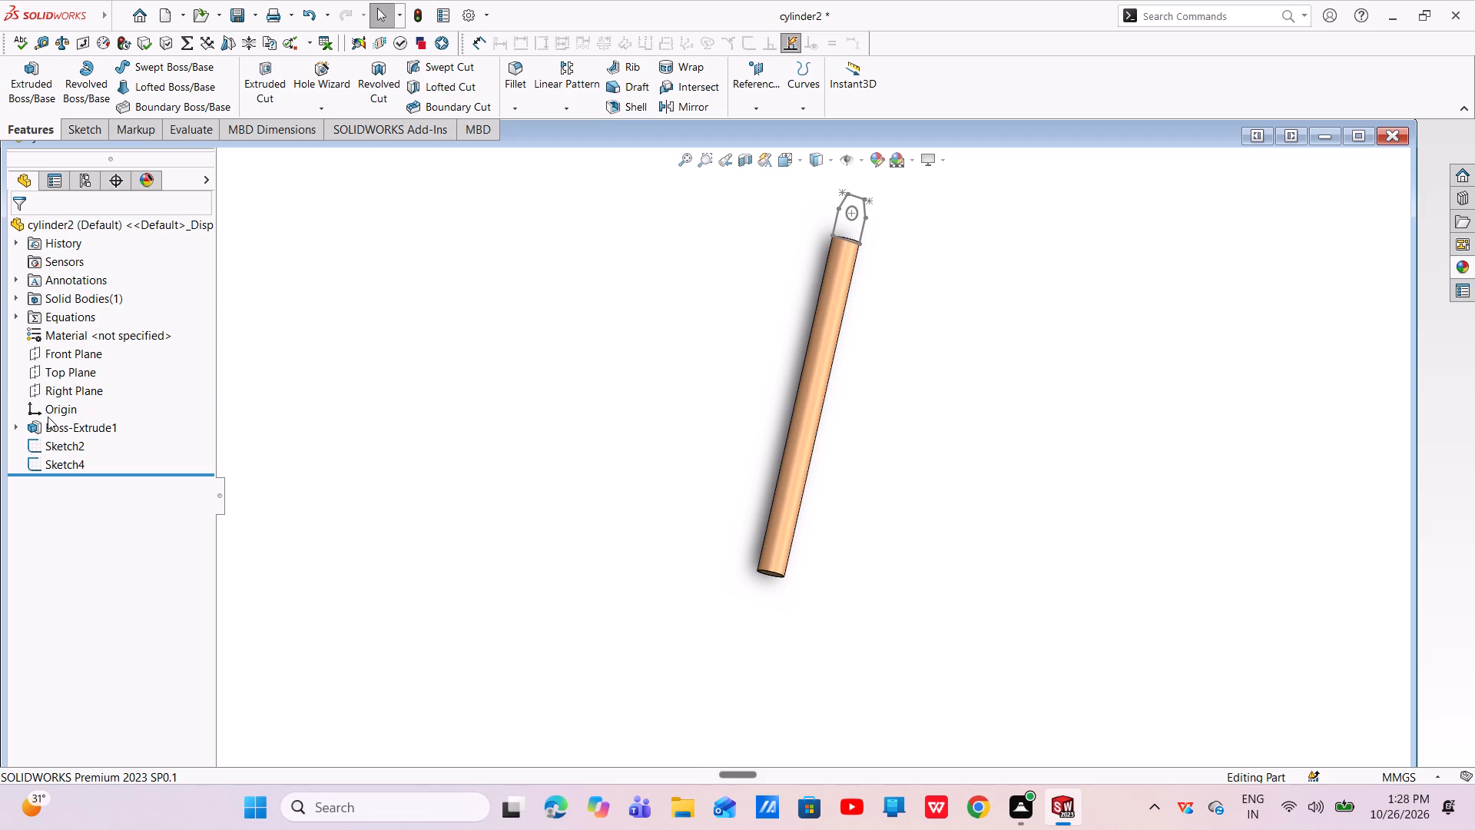
# Edit Boss-Extrude1 of the cylinder2 part and set the rod's blind extrusion depth to 2100 mm.
pyautogui.click(75, 464)
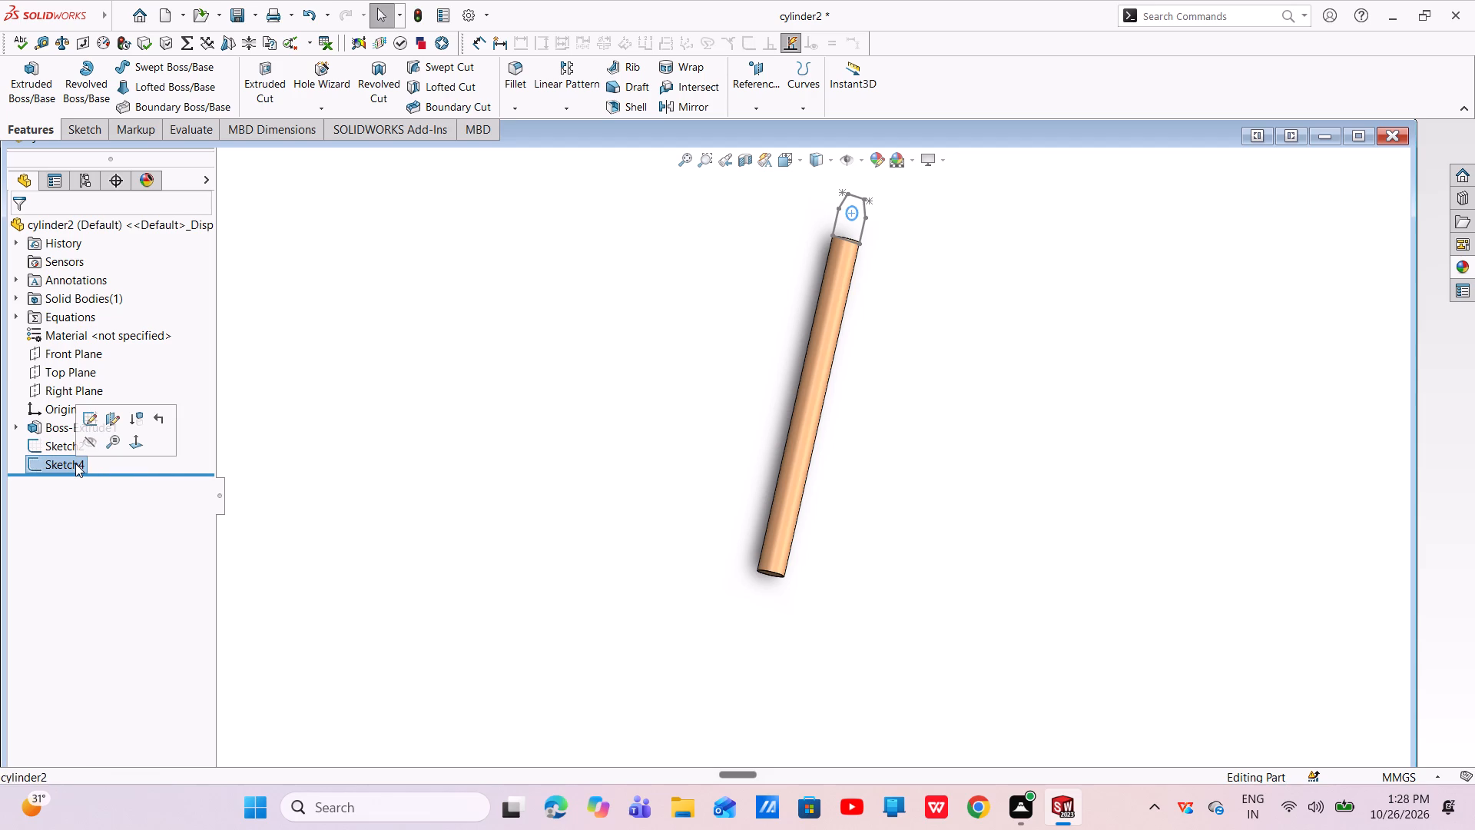
pyautogui.click(61, 445)
pyautogui.click(47, 429)
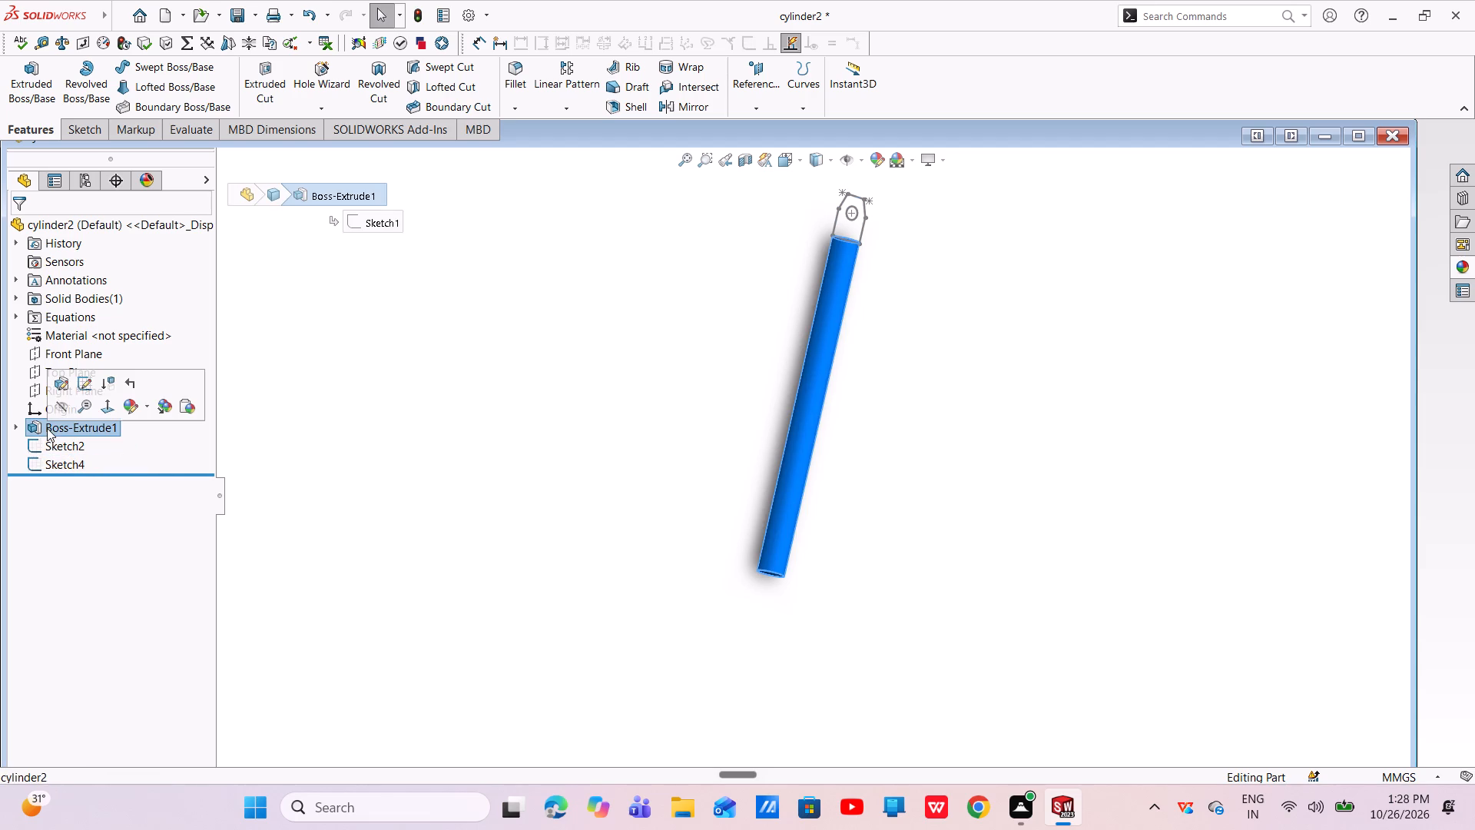
pyautogui.click(65, 392)
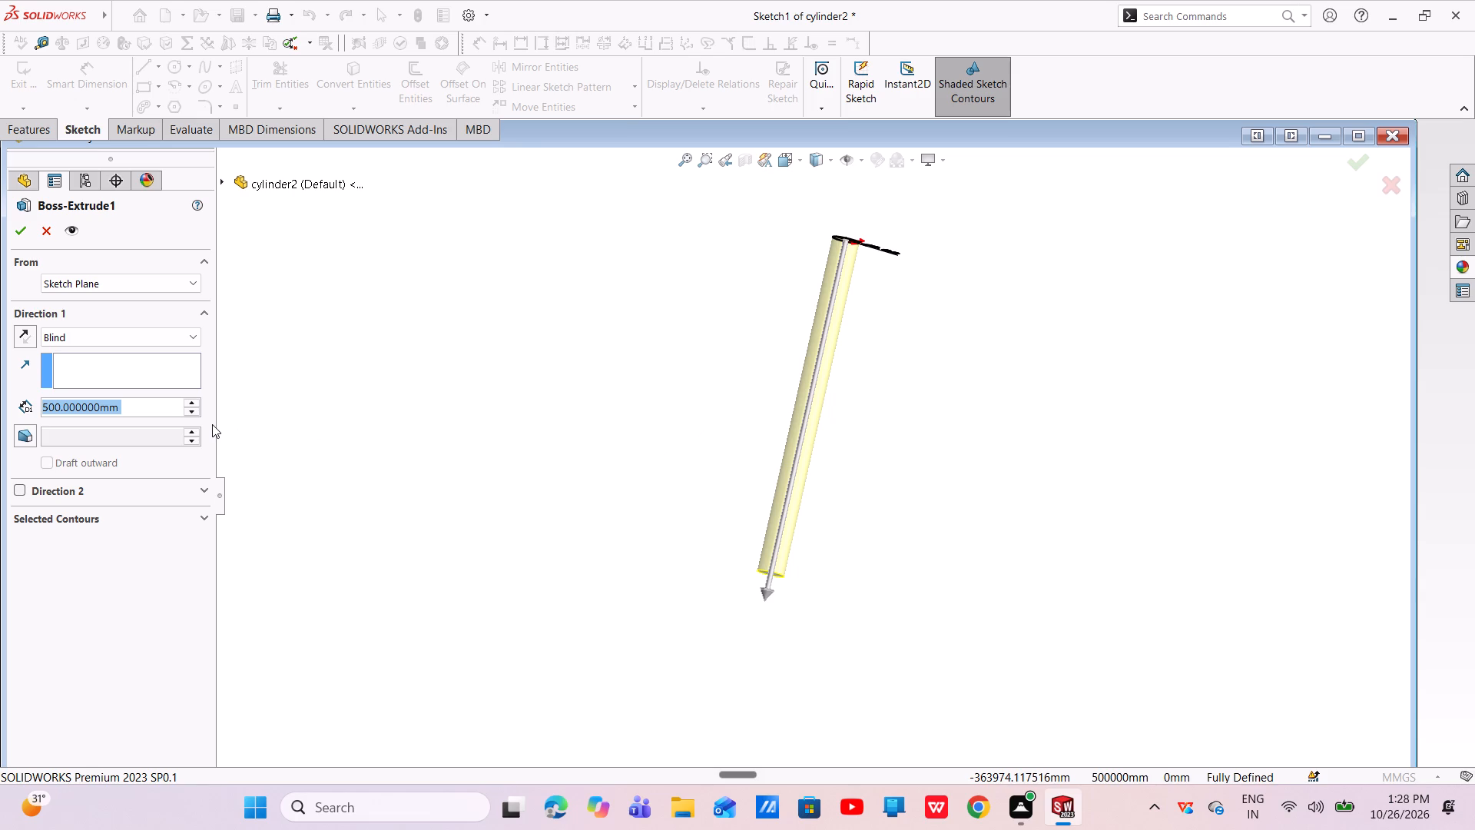
pyautogui.press('BackSpace')
pyautogui.write('1200')
pyautogui.press('BackSpace')
pyautogui.press('BackSpace')
pyautogui.press('BackSpace')
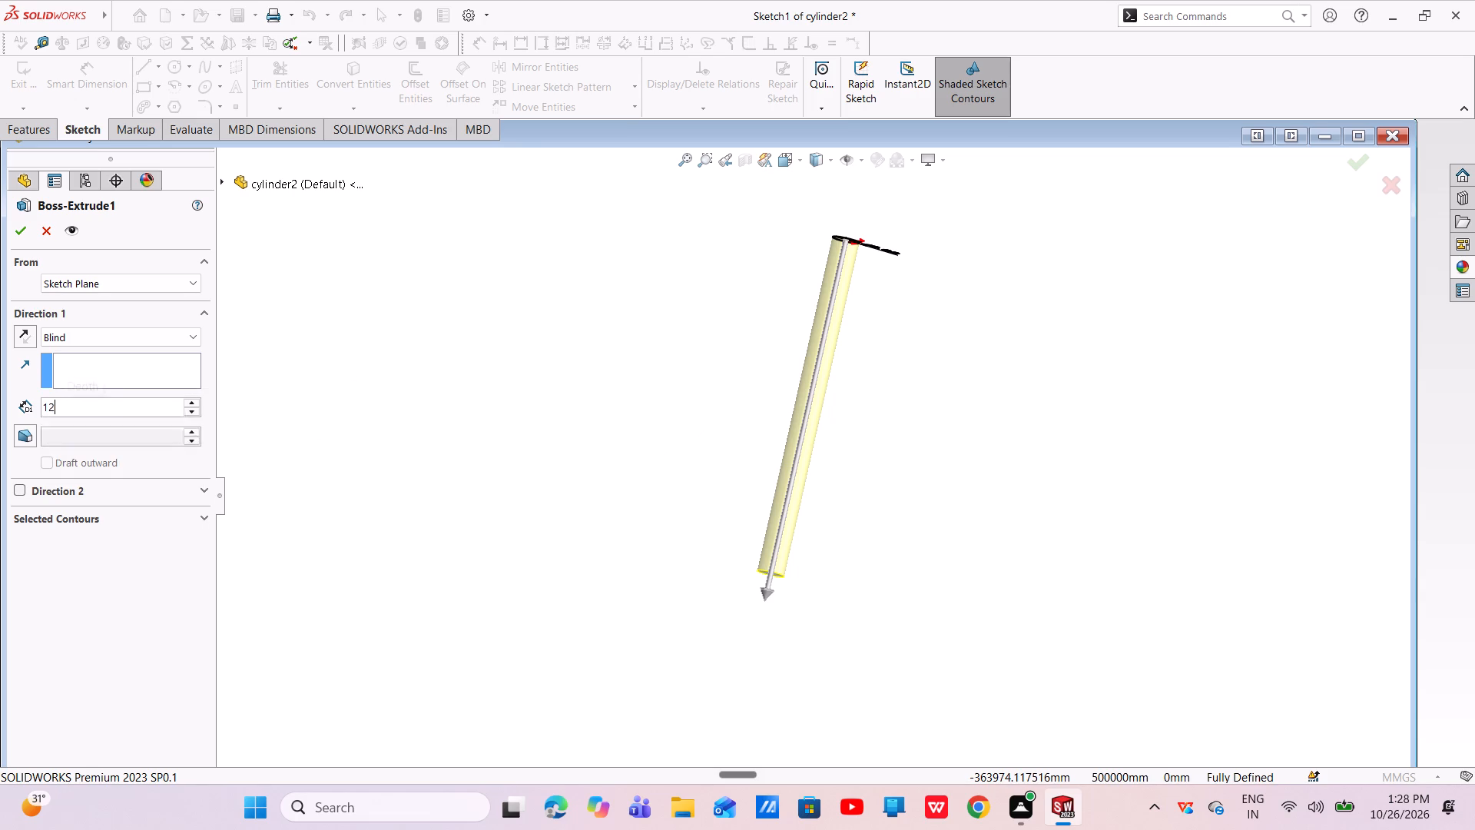
pyautogui.press('BackSpace')
pyautogui.press('BackSpace')
pyautogui.write('2100')
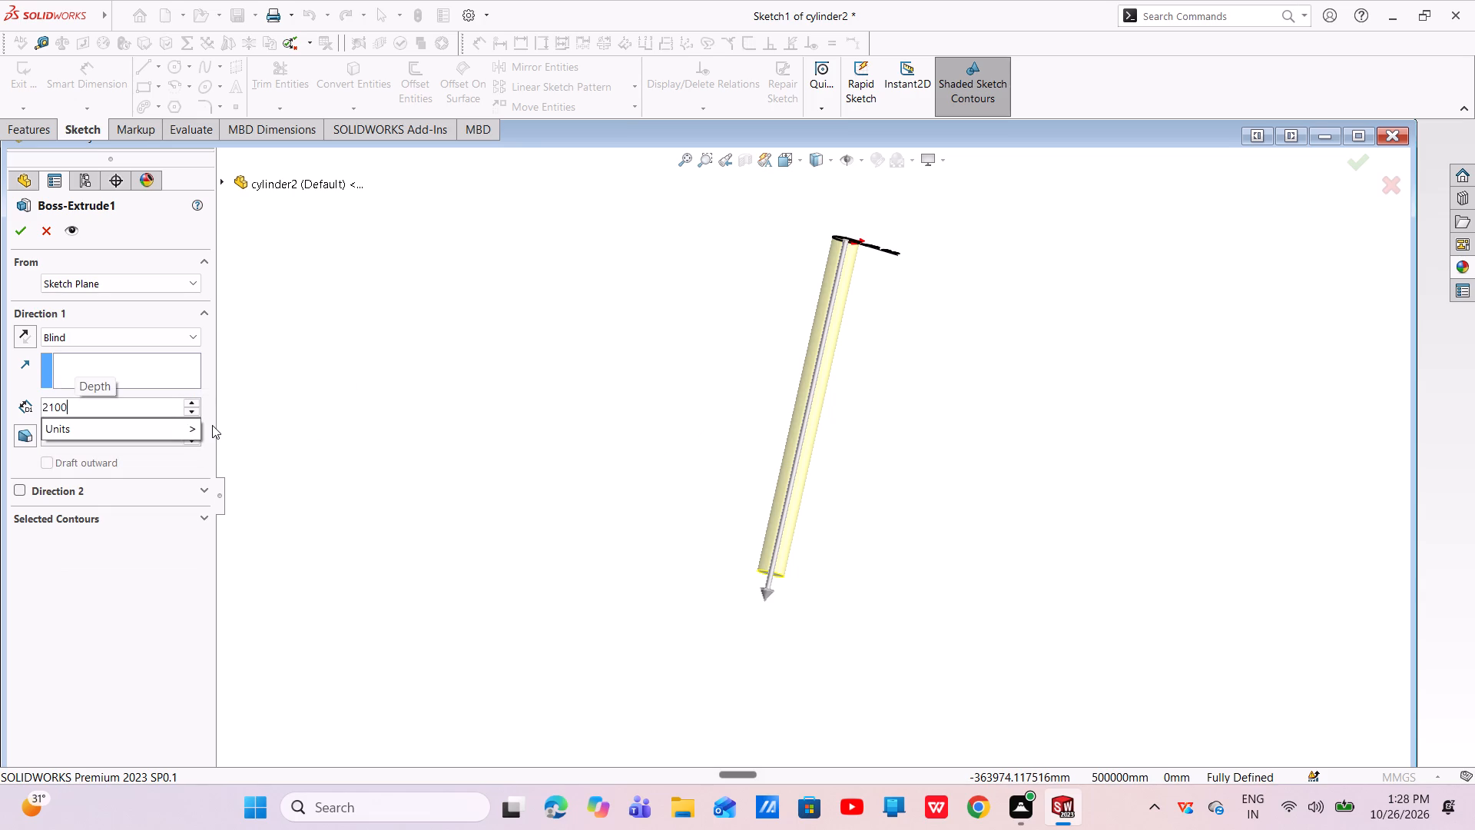
pyautogui.press('Return')
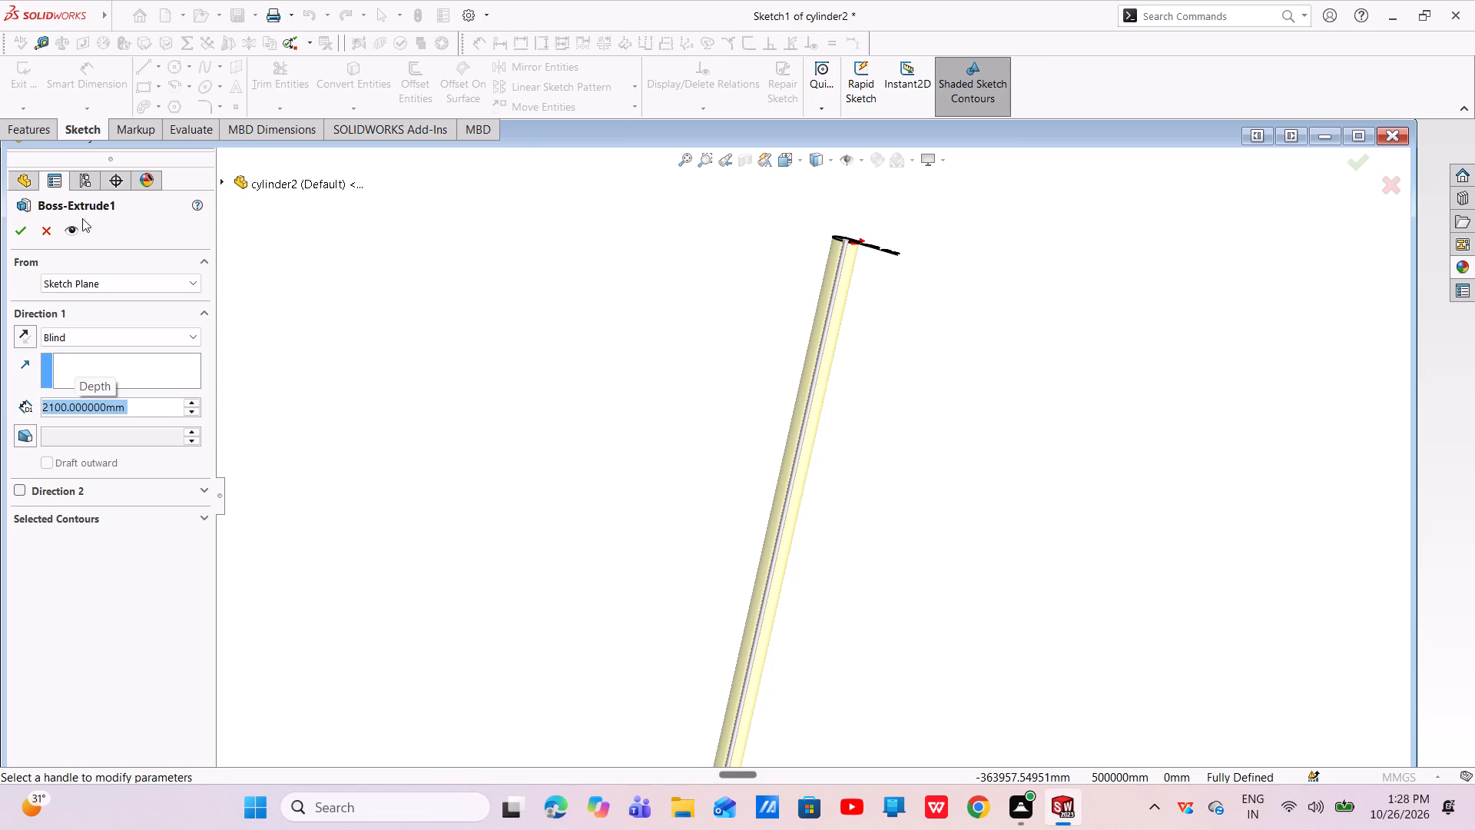
pyautogui.click(24, 238)
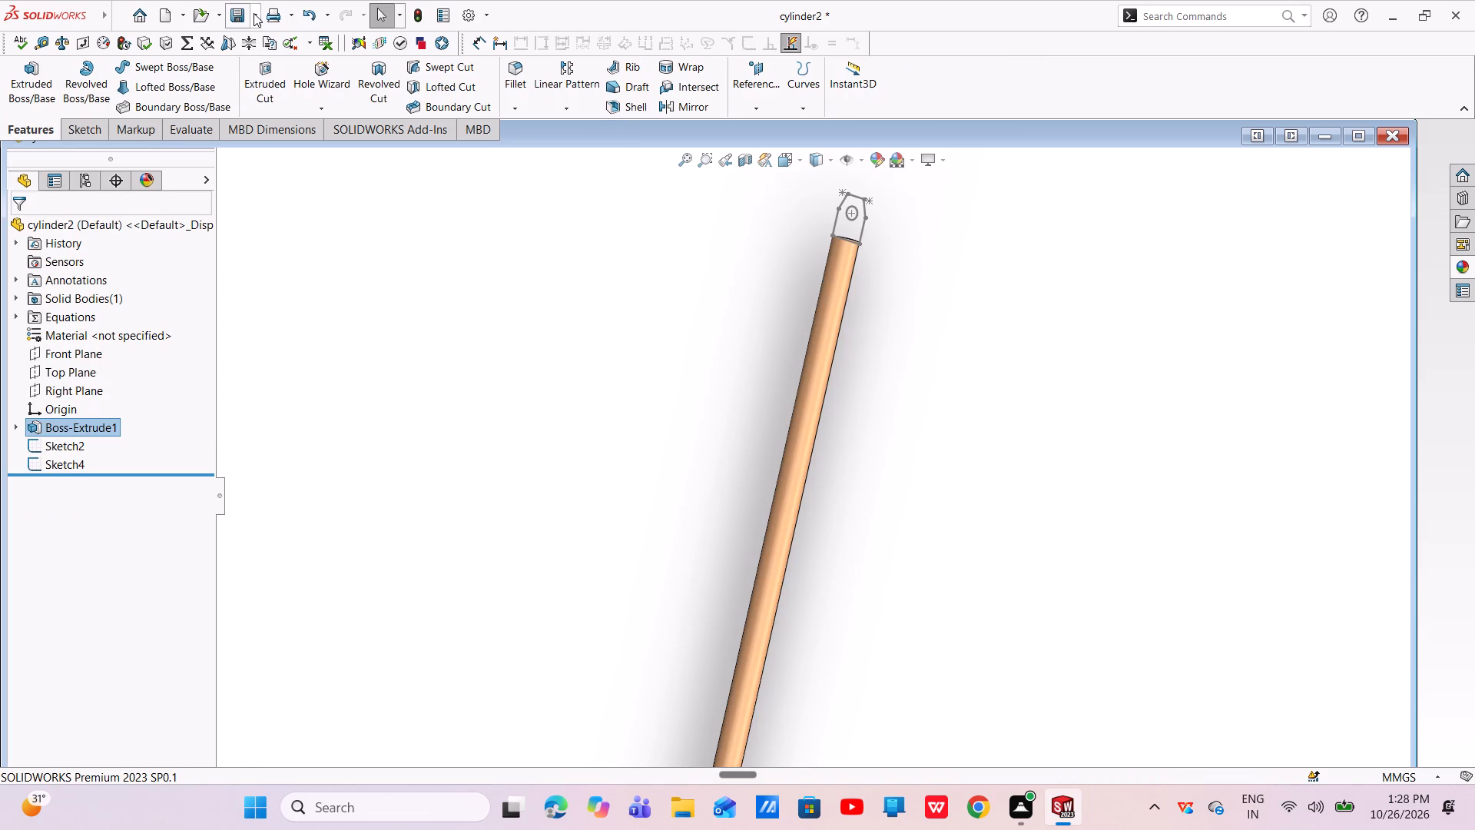
# Save the cylinder2 part.
pyautogui.click(247, 20)
pyautogui.click(235, 10)
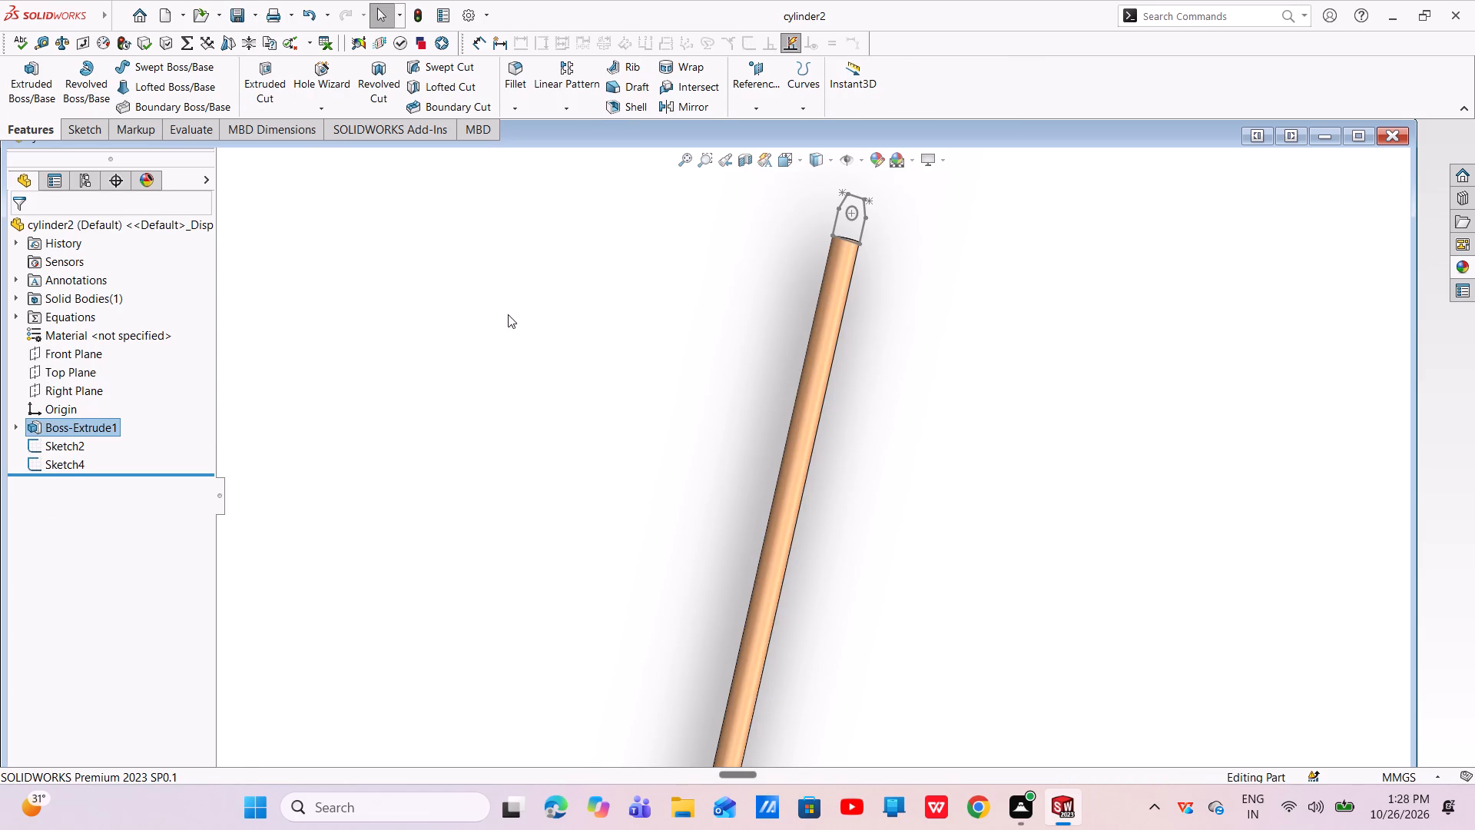
# Bring the H&V cylinders document to the front and make its floating window taller.
pyautogui.scroll(3, 603, 397)
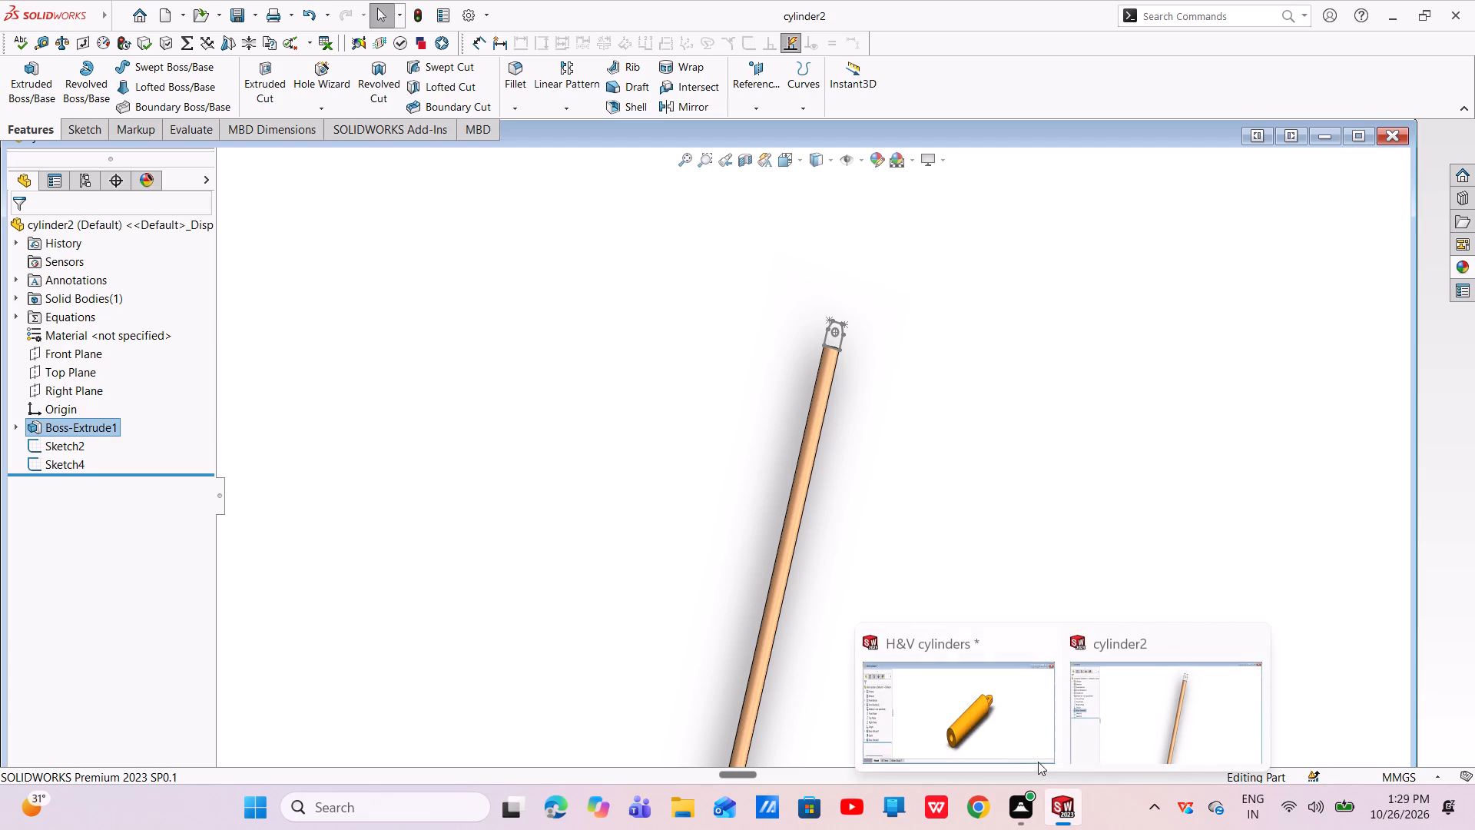
pyautogui.click(1006, 742)
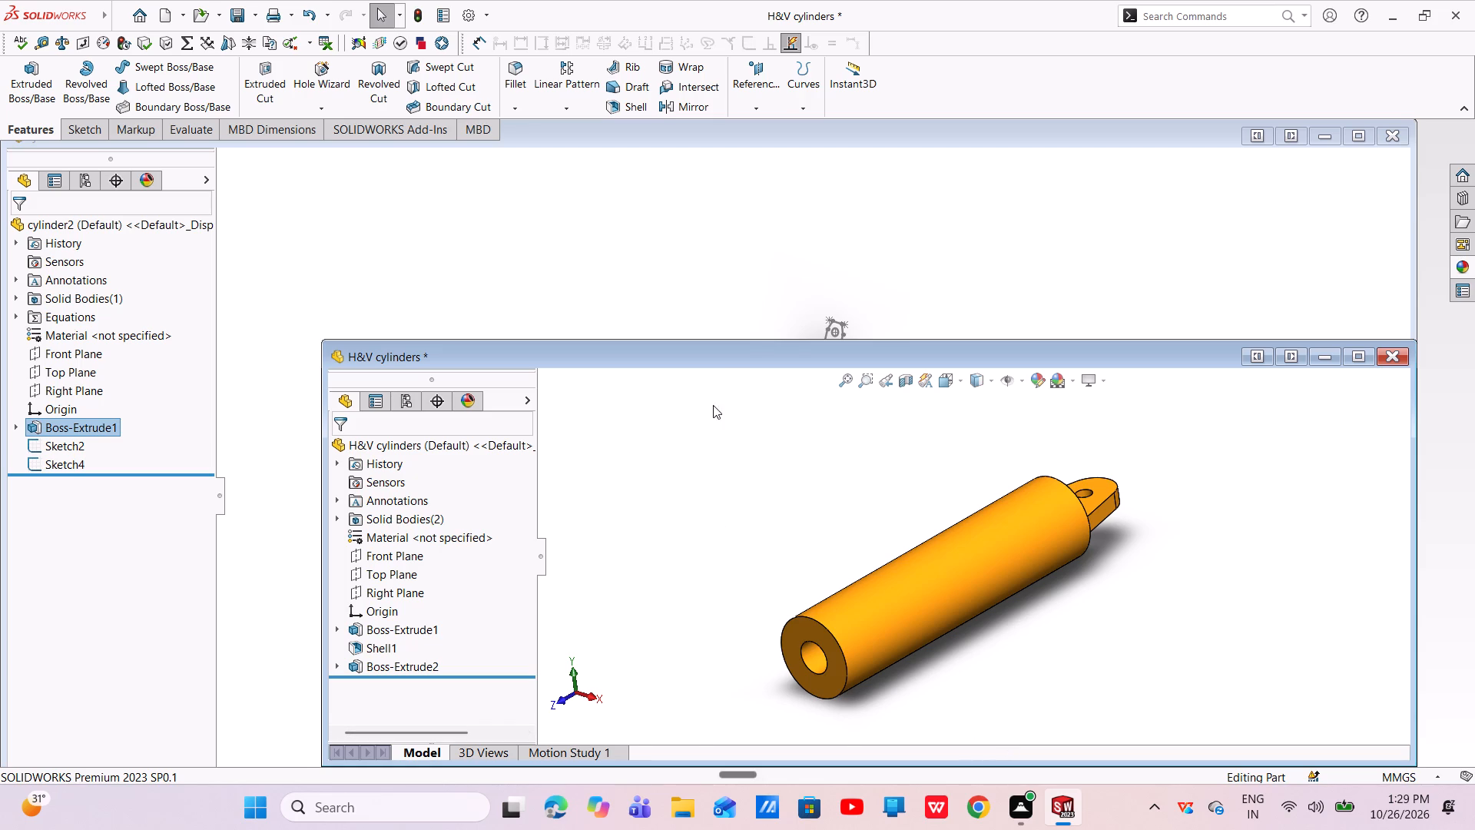
pyautogui.moveTo(760, 340); pyautogui.dragTo(807, 189)
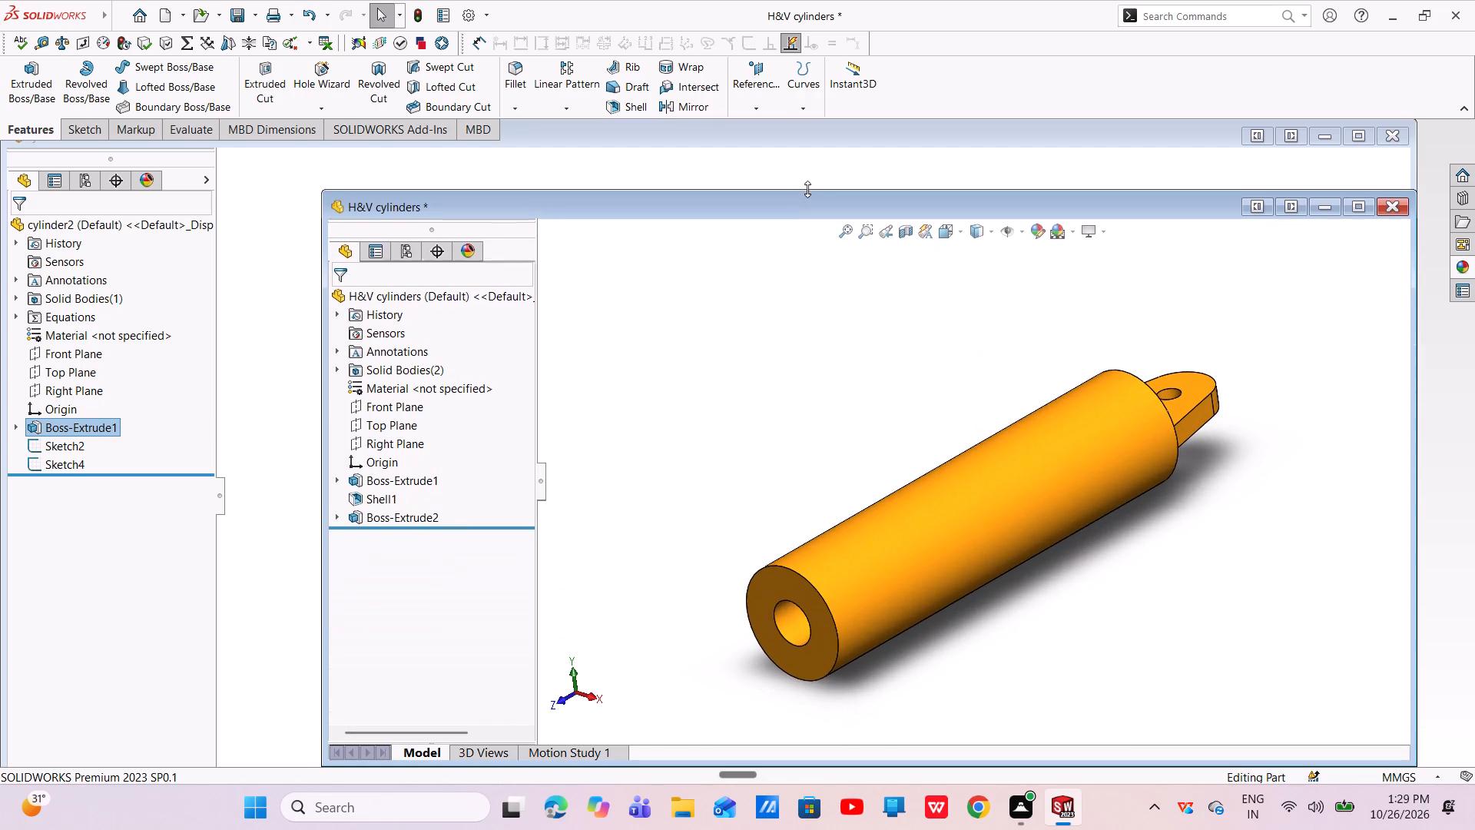
pyautogui.moveTo(807, 189); pyautogui.dragTo(807, 188)
# Edit Boss-Extrude2 of the H&V cylinders part and set the lug's mid-plane extrusion depth to 30 mm.
pyautogui.click(388, 509)
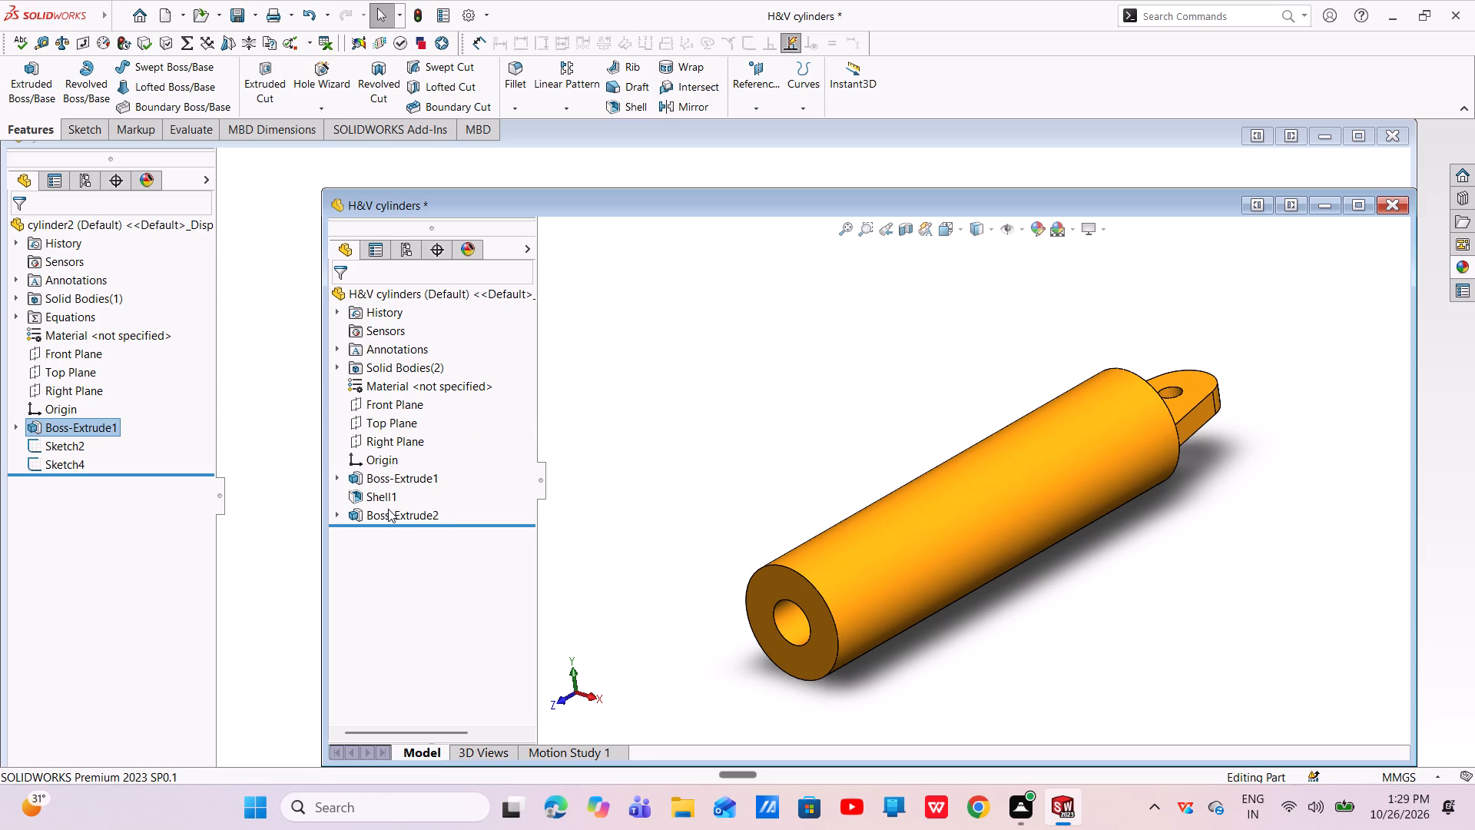
pyautogui.click(400, 471)
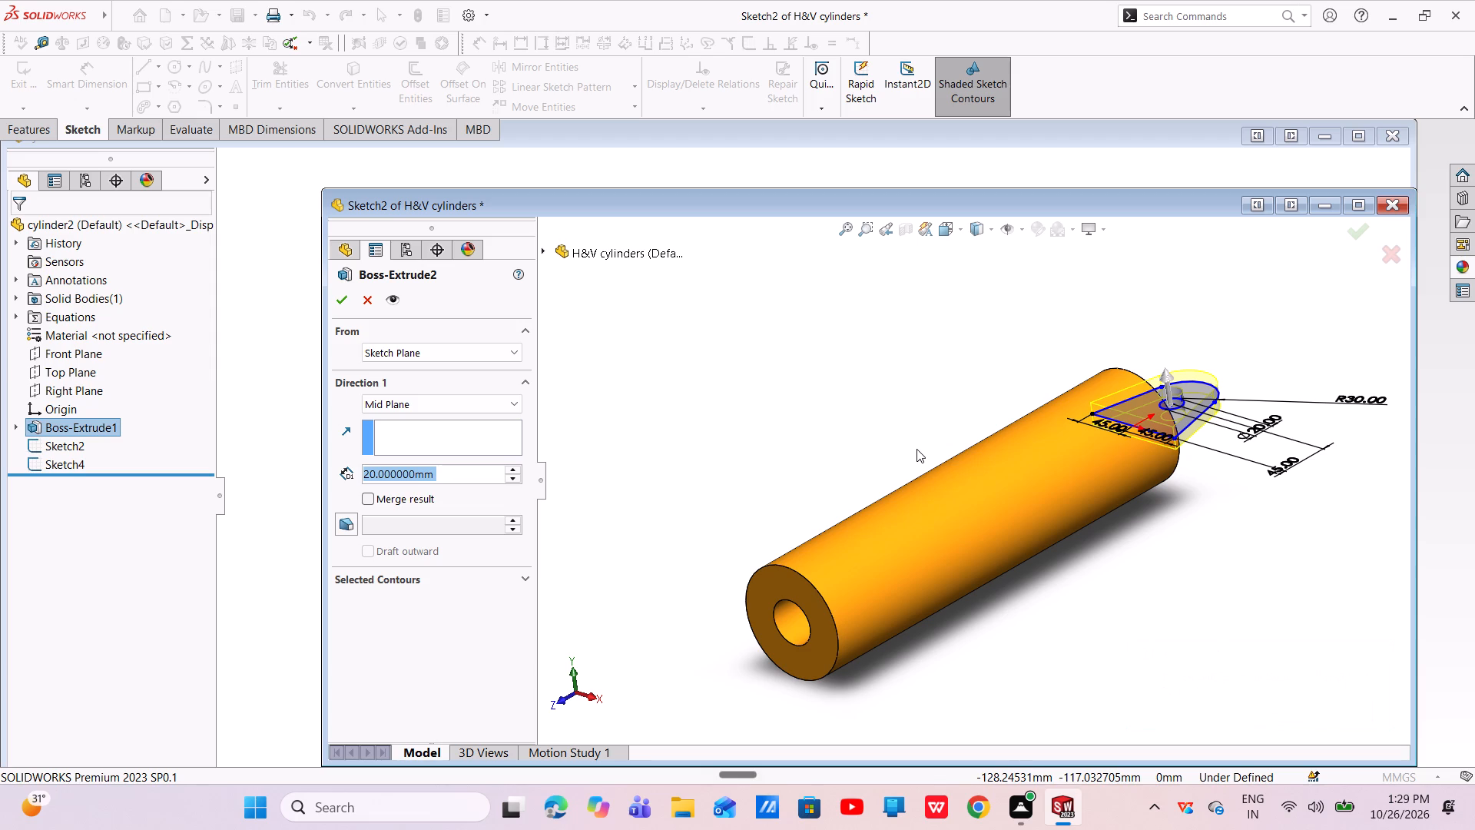
pyautogui.press('BackSpace')
pyautogui.write('30')
pyautogui.press('Return')
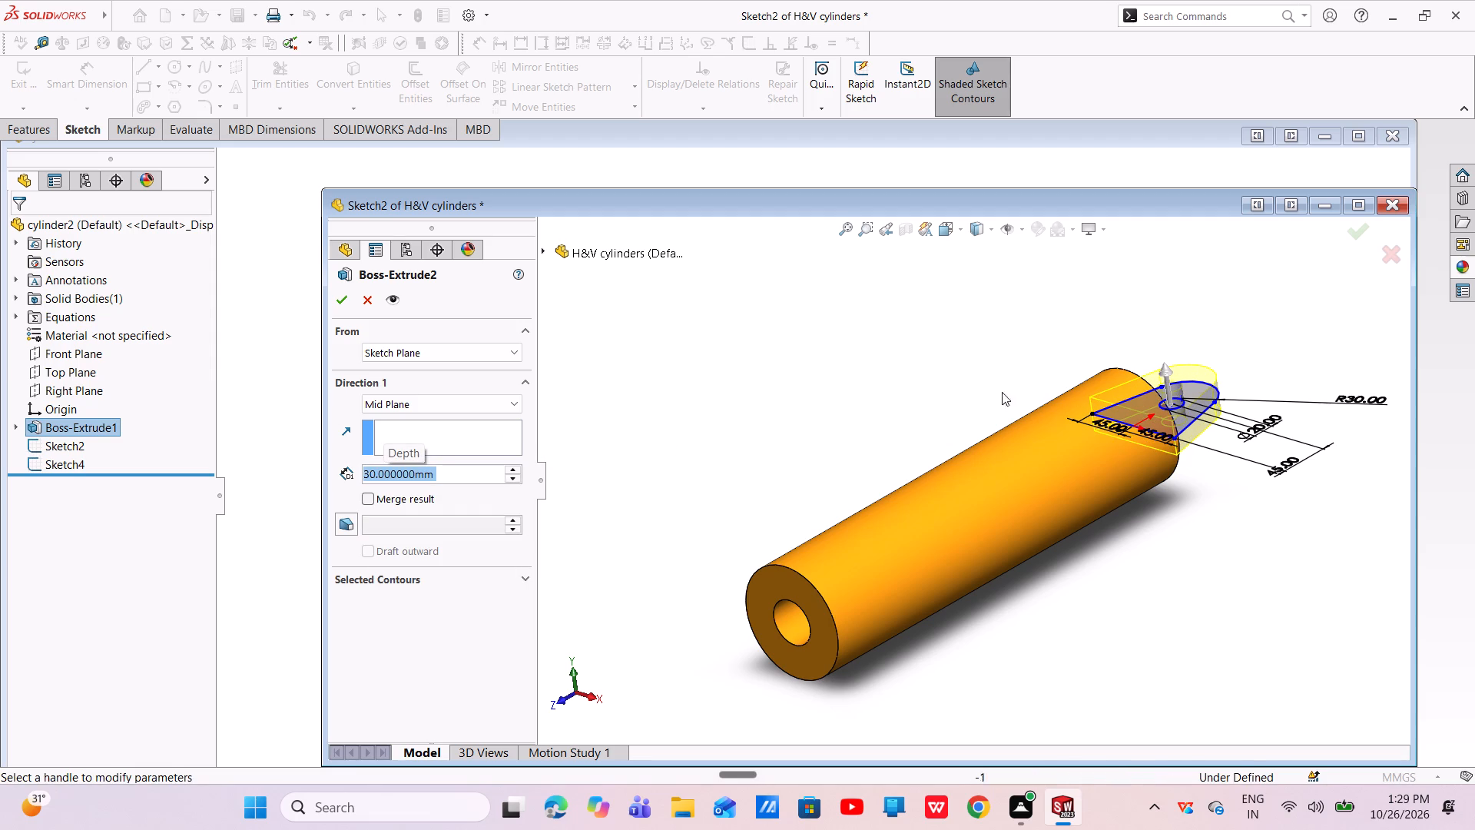
pyautogui.click(346, 304)
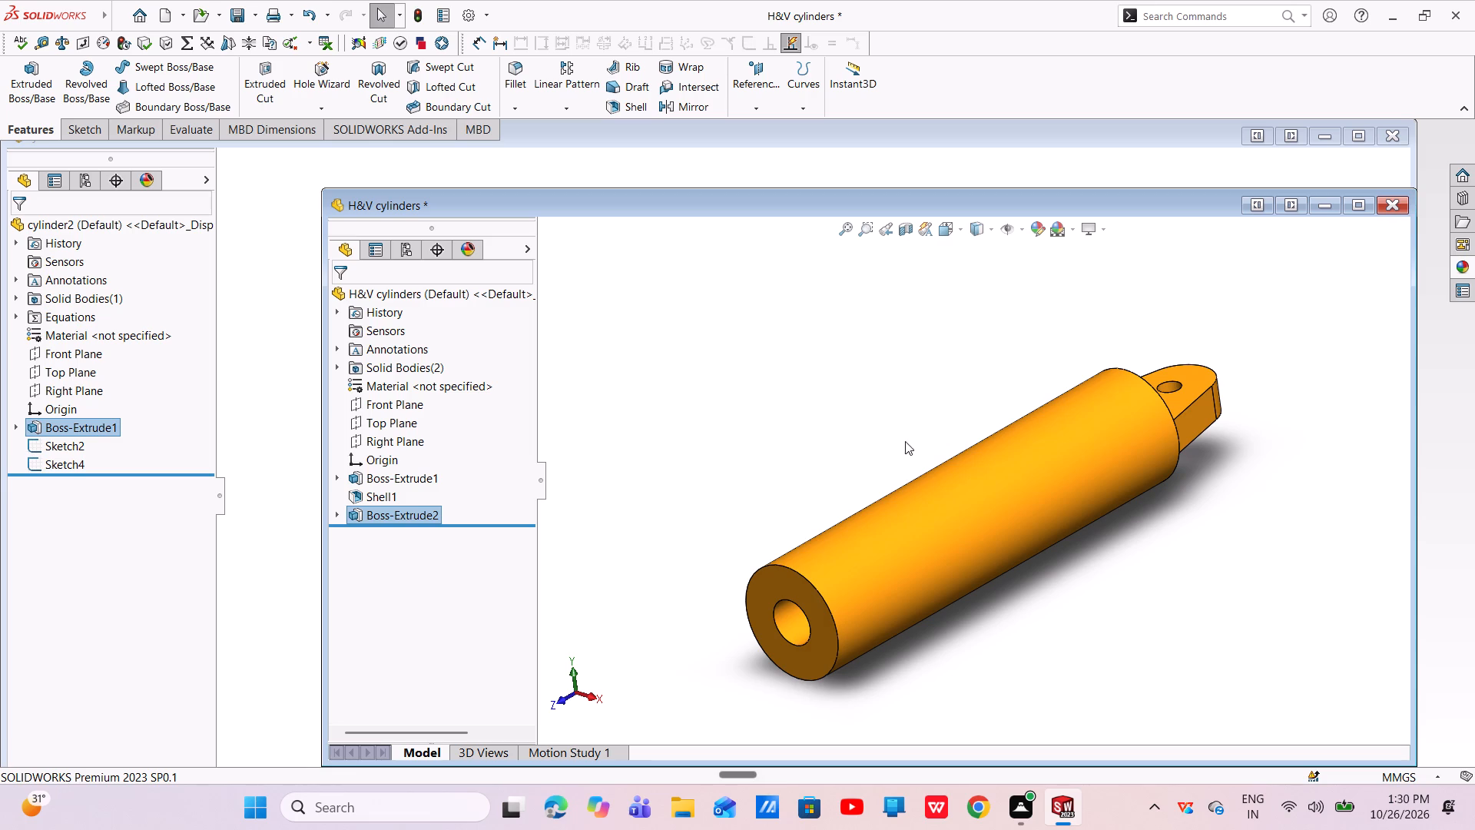
# Open Sketch2 under Boss-Extrude2 for editing and set the lug's rounded end radius to 35 mm.
pyautogui.click(337, 516)
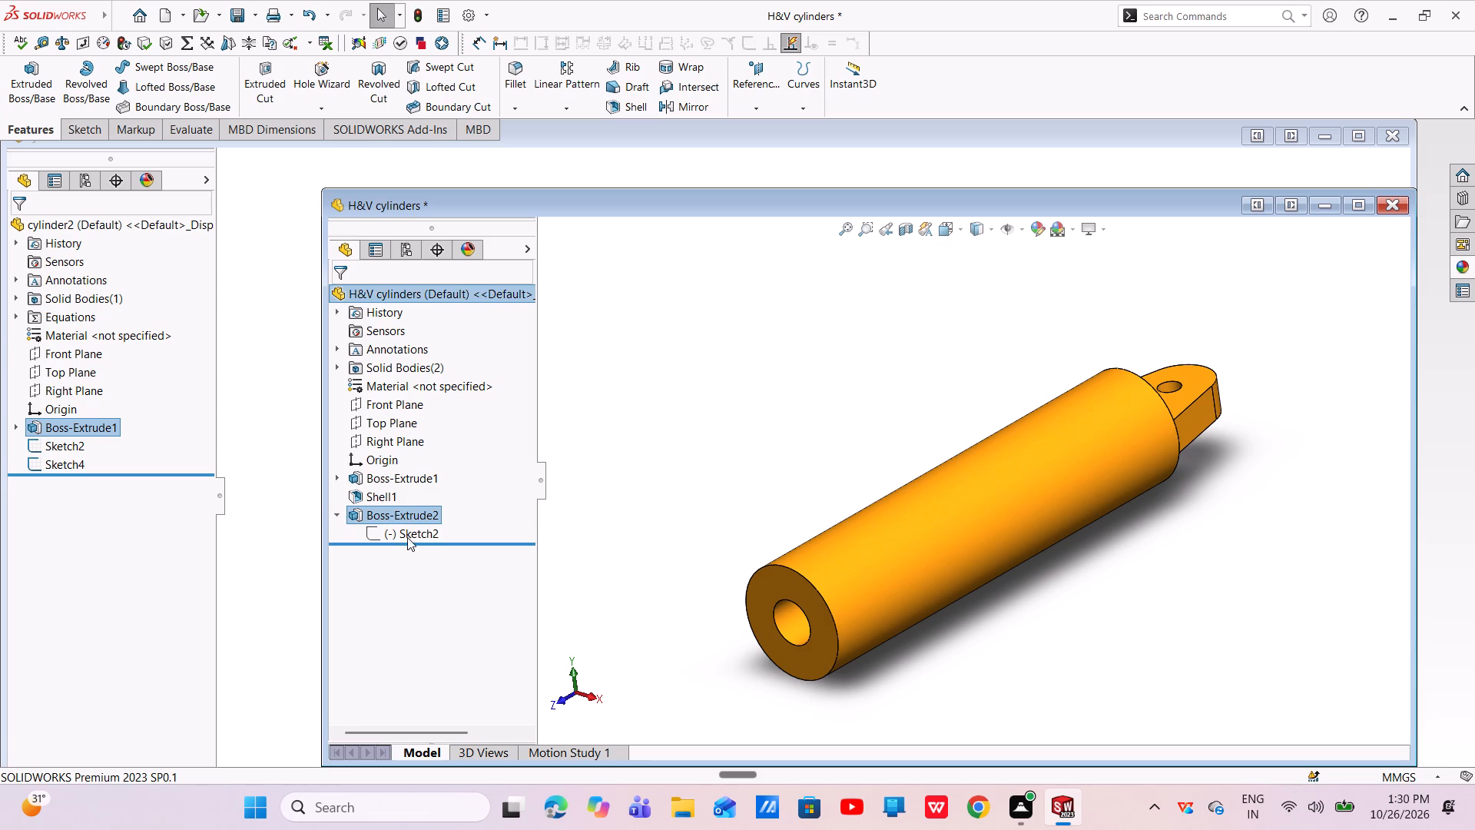
pyautogui.click(414, 537)
pyautogui.click(433, 496)
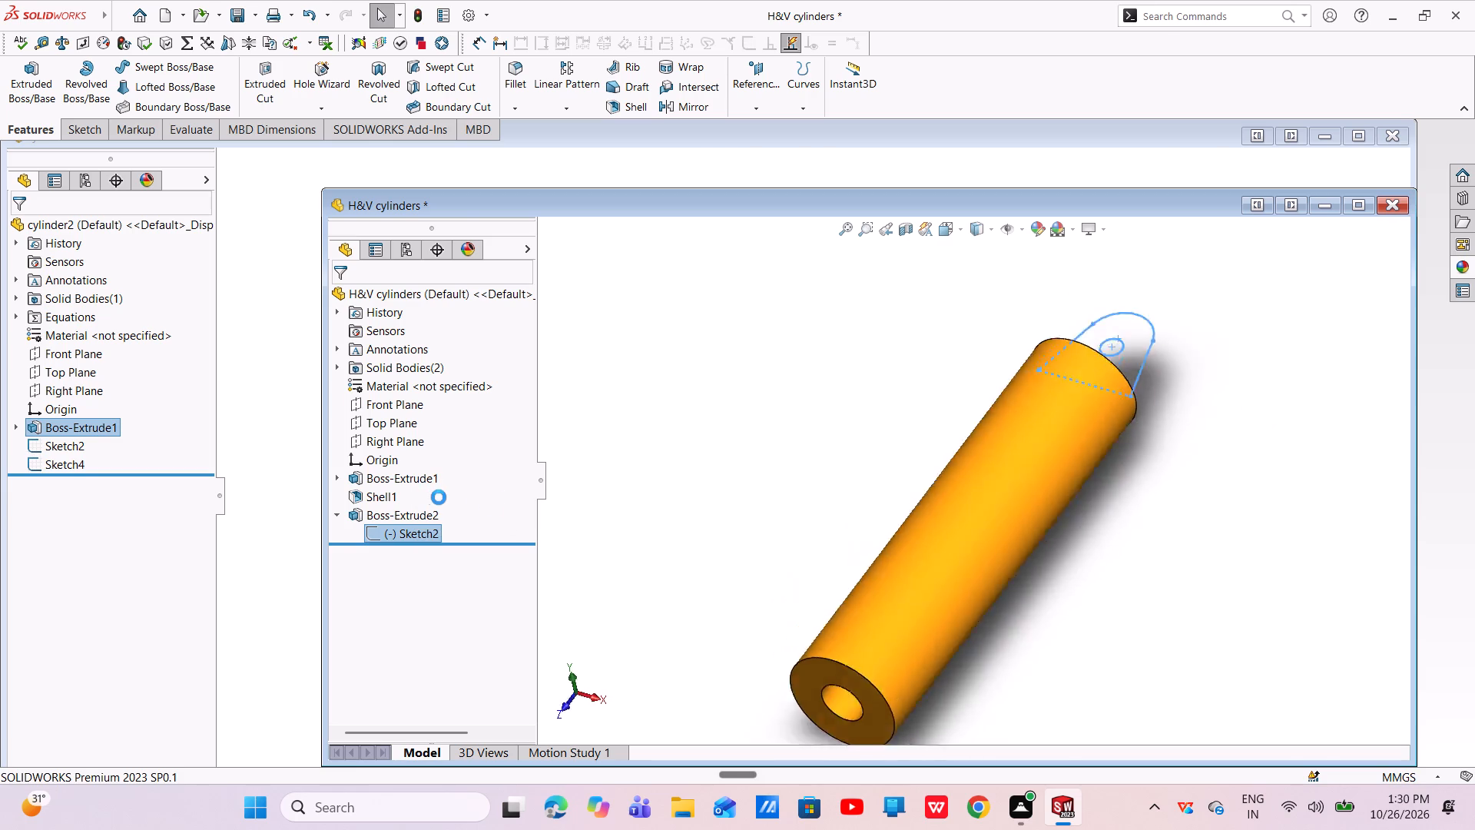
pyautogui.scroll(2, 917, 351)
pyautogui.scroll(-5, 996, 279)
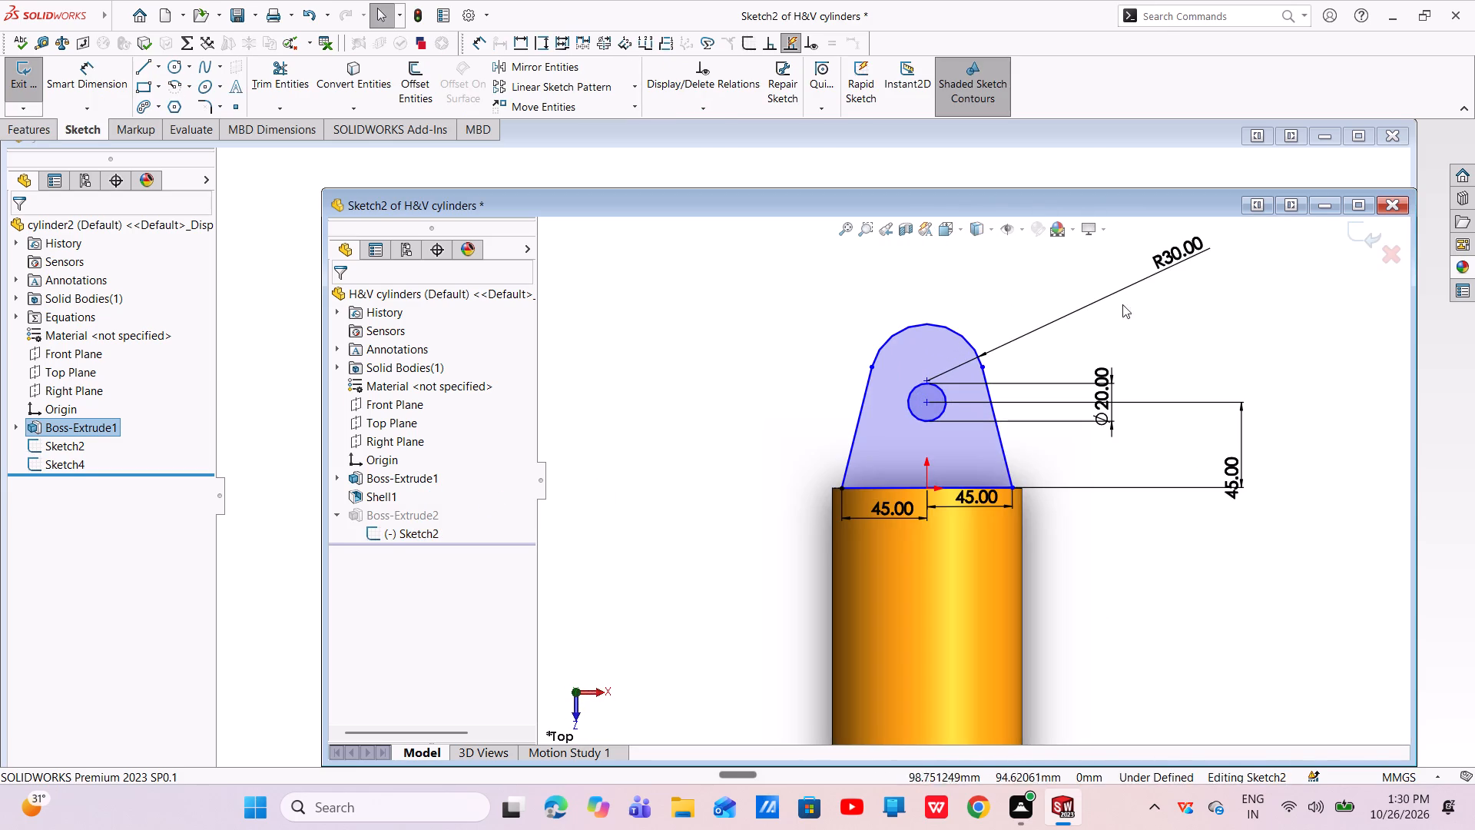
pyautogui.doubleClick(1172, 255)
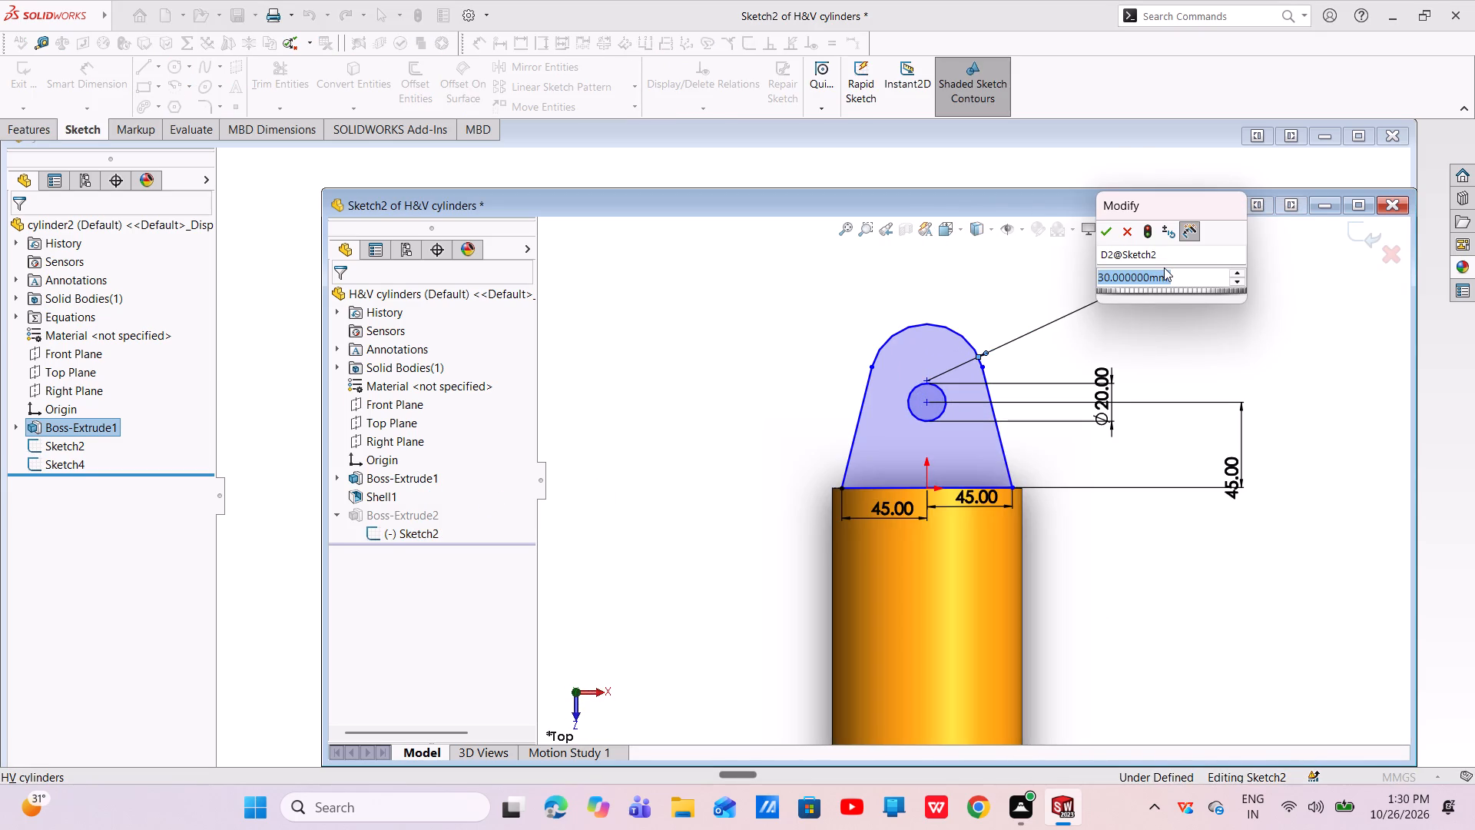
pyautogui.press('BackSpace')
pyautogui.write('35')
pyautogui.press('Return')
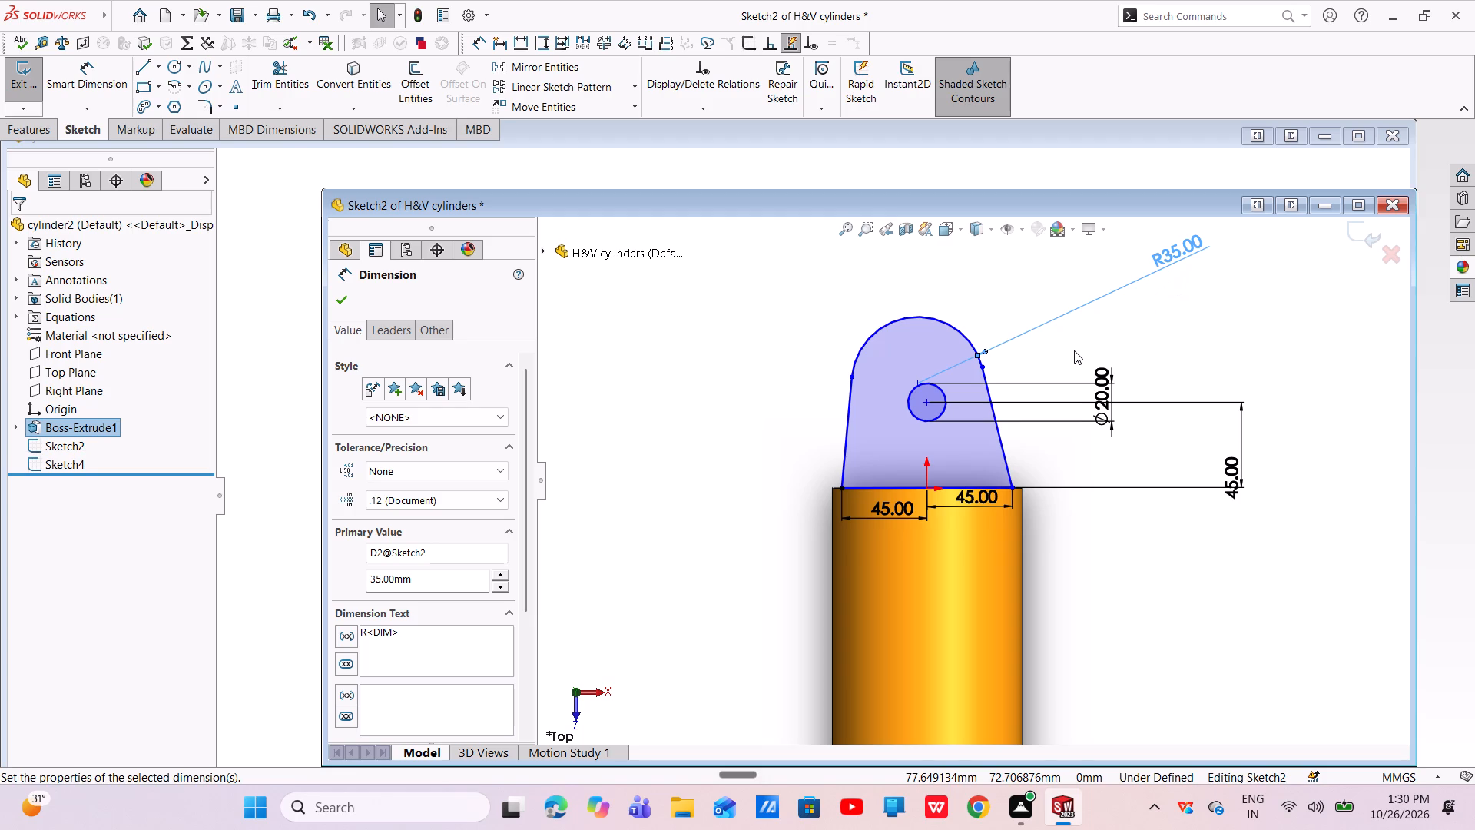
# Set the lug's hole diameter to 35 mm in Sketch2 and exit the sketch.
pyautogui.doubleClick(1100, 390)
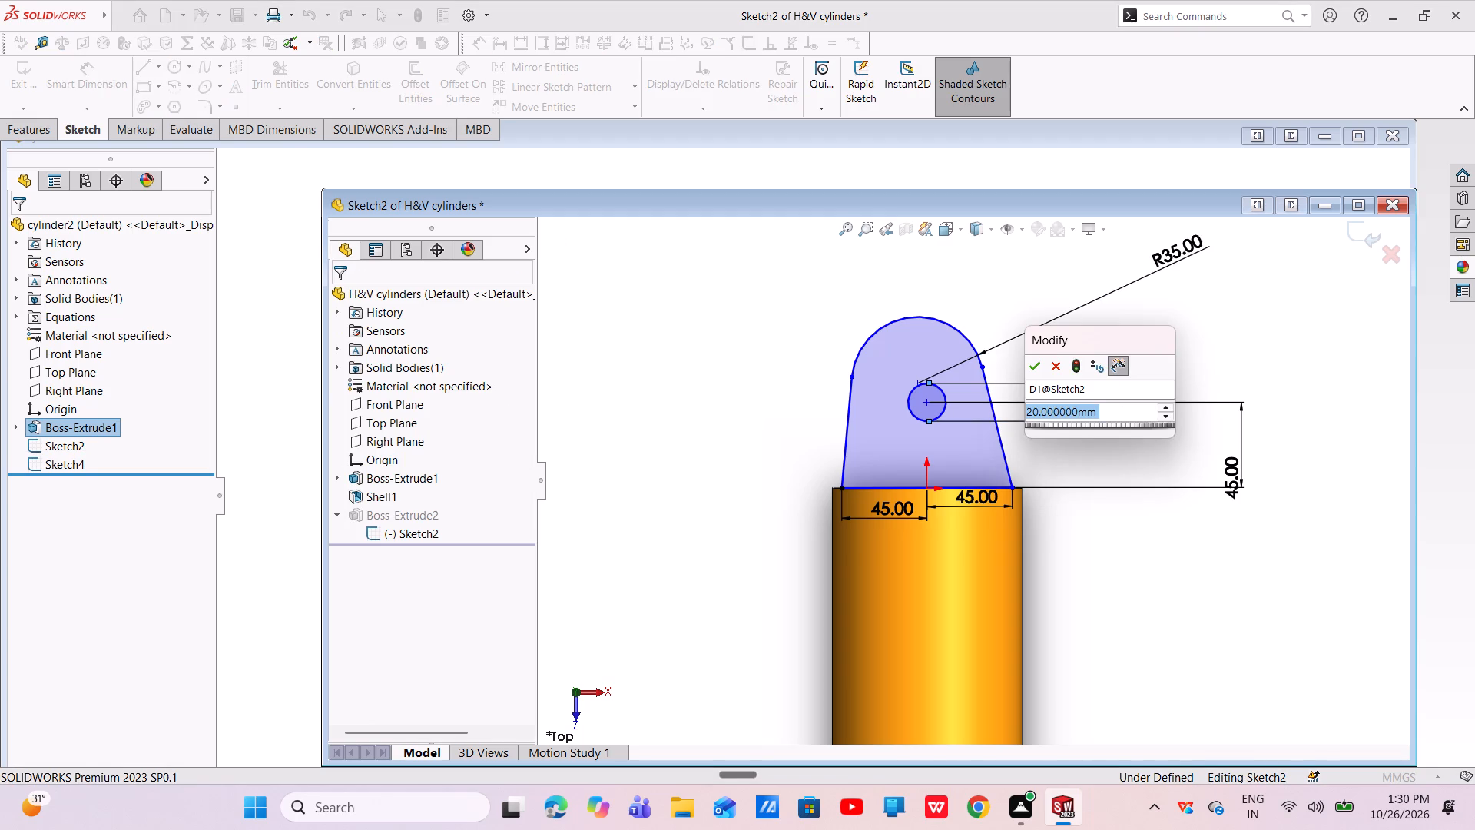
pyautogui.press('BackSpace')
pyautogui.write('35')
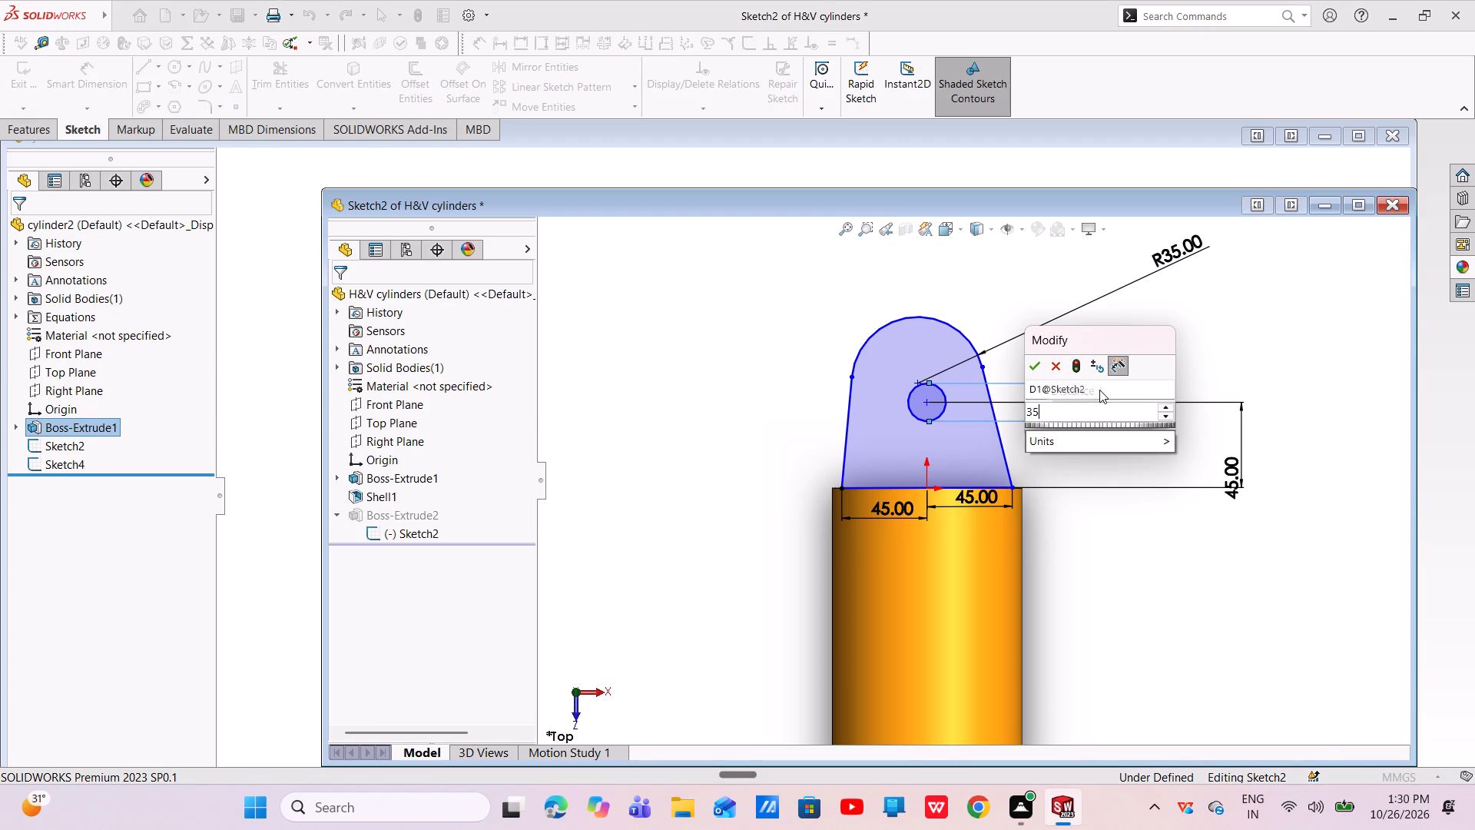
pyautogui.press('Return')
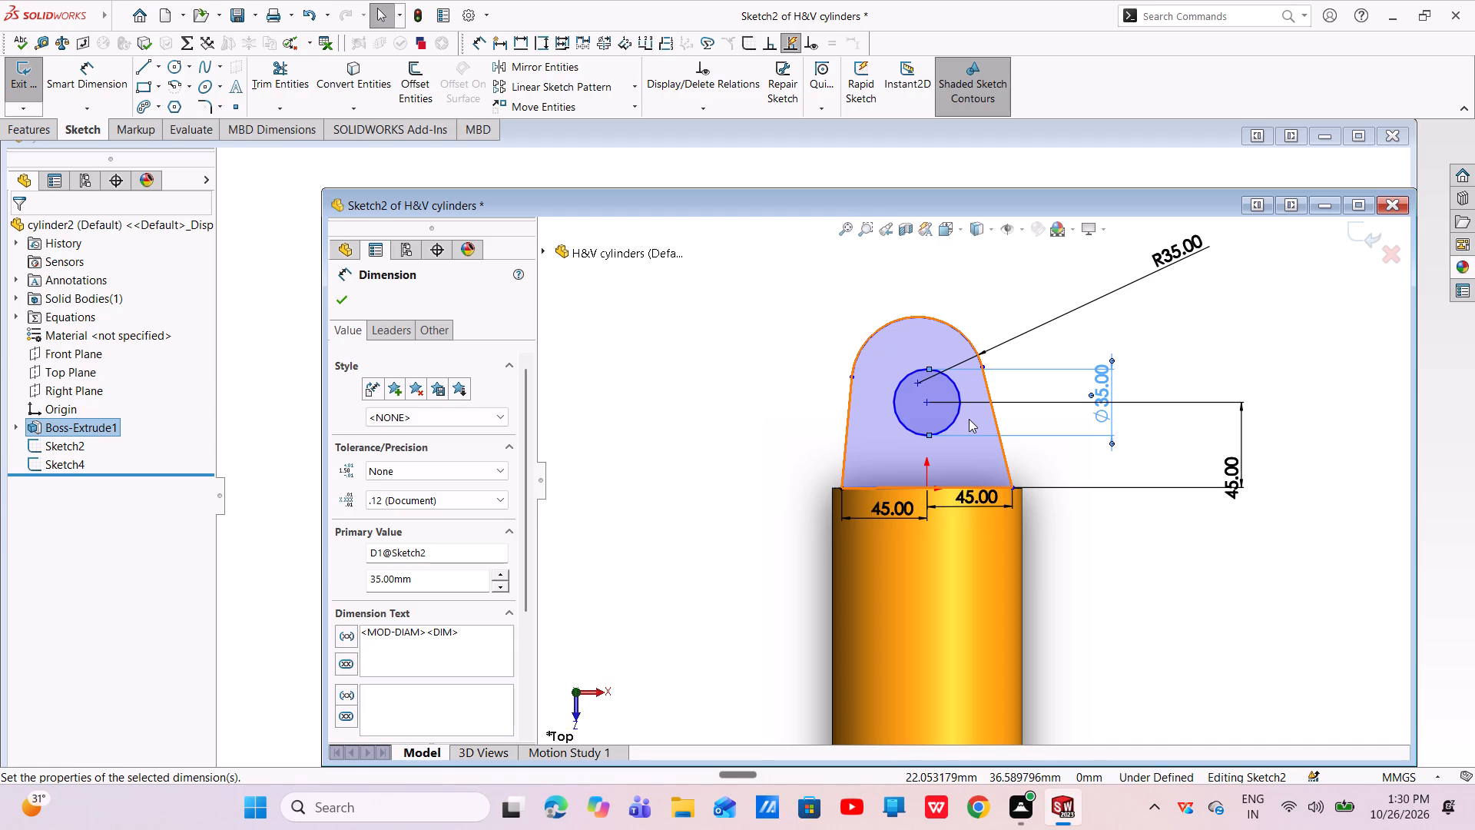
pyautogui.click(336, 295)
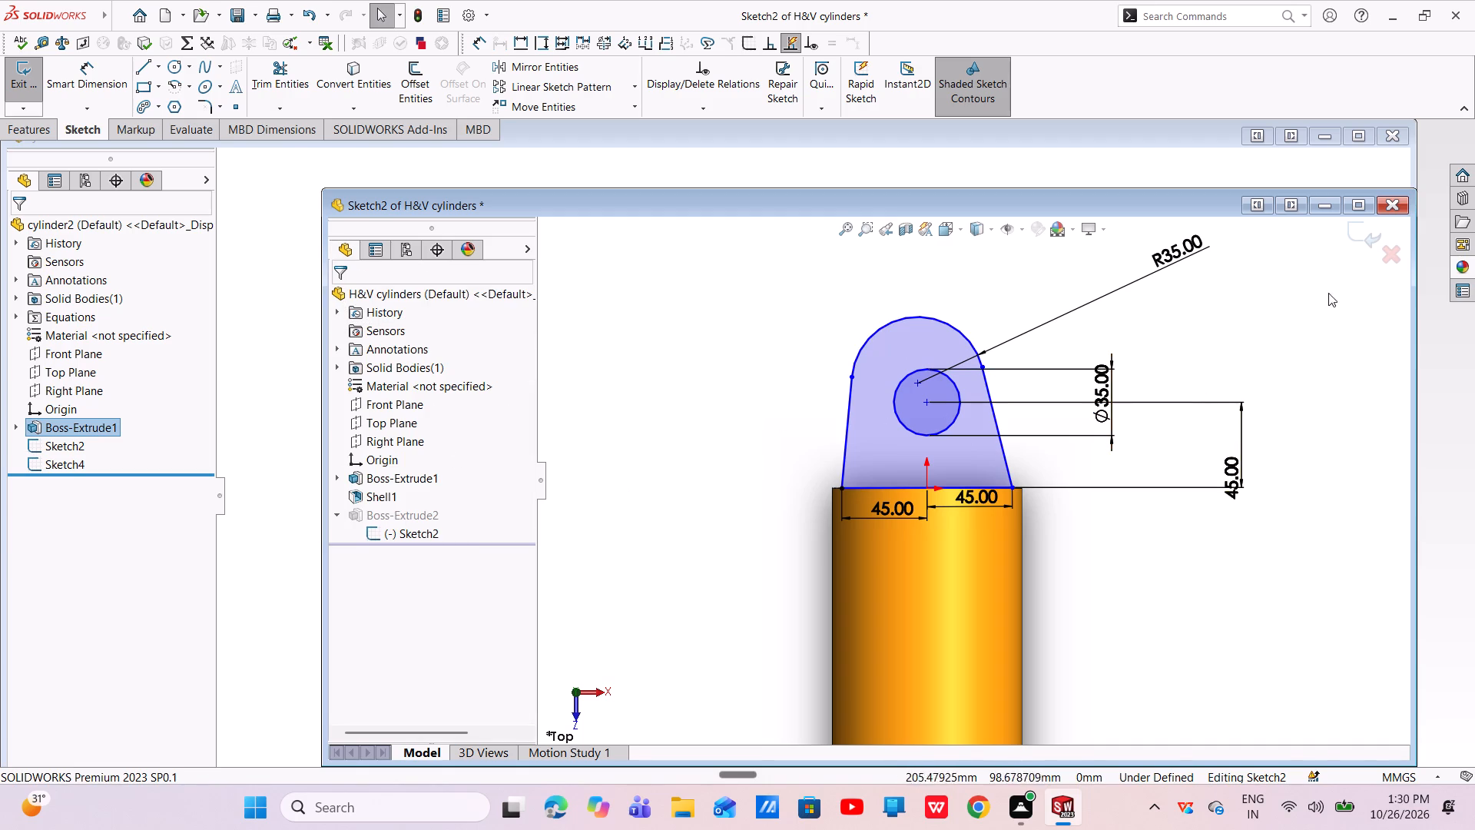
pyautogui.click(1353, 237)
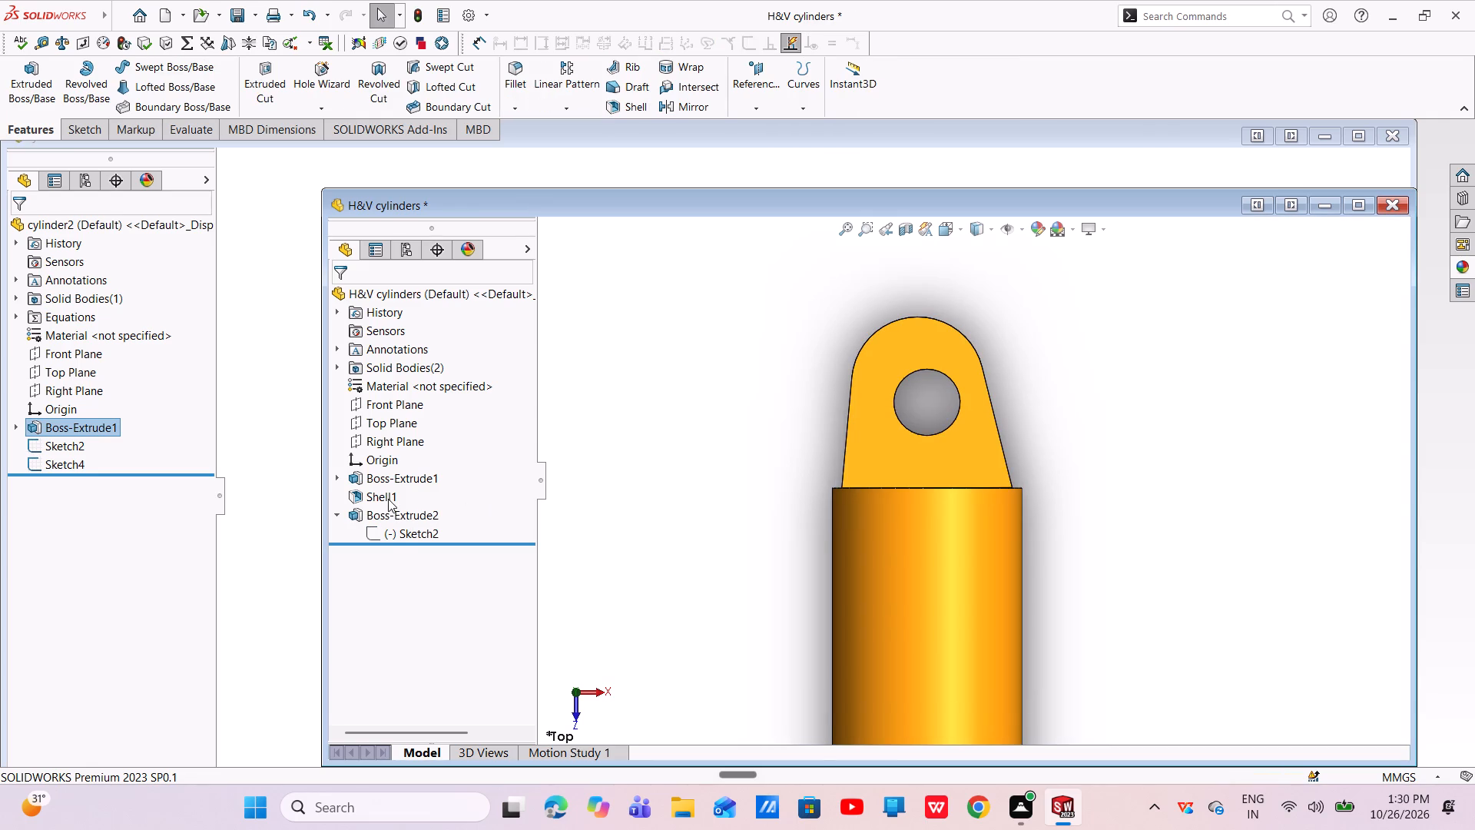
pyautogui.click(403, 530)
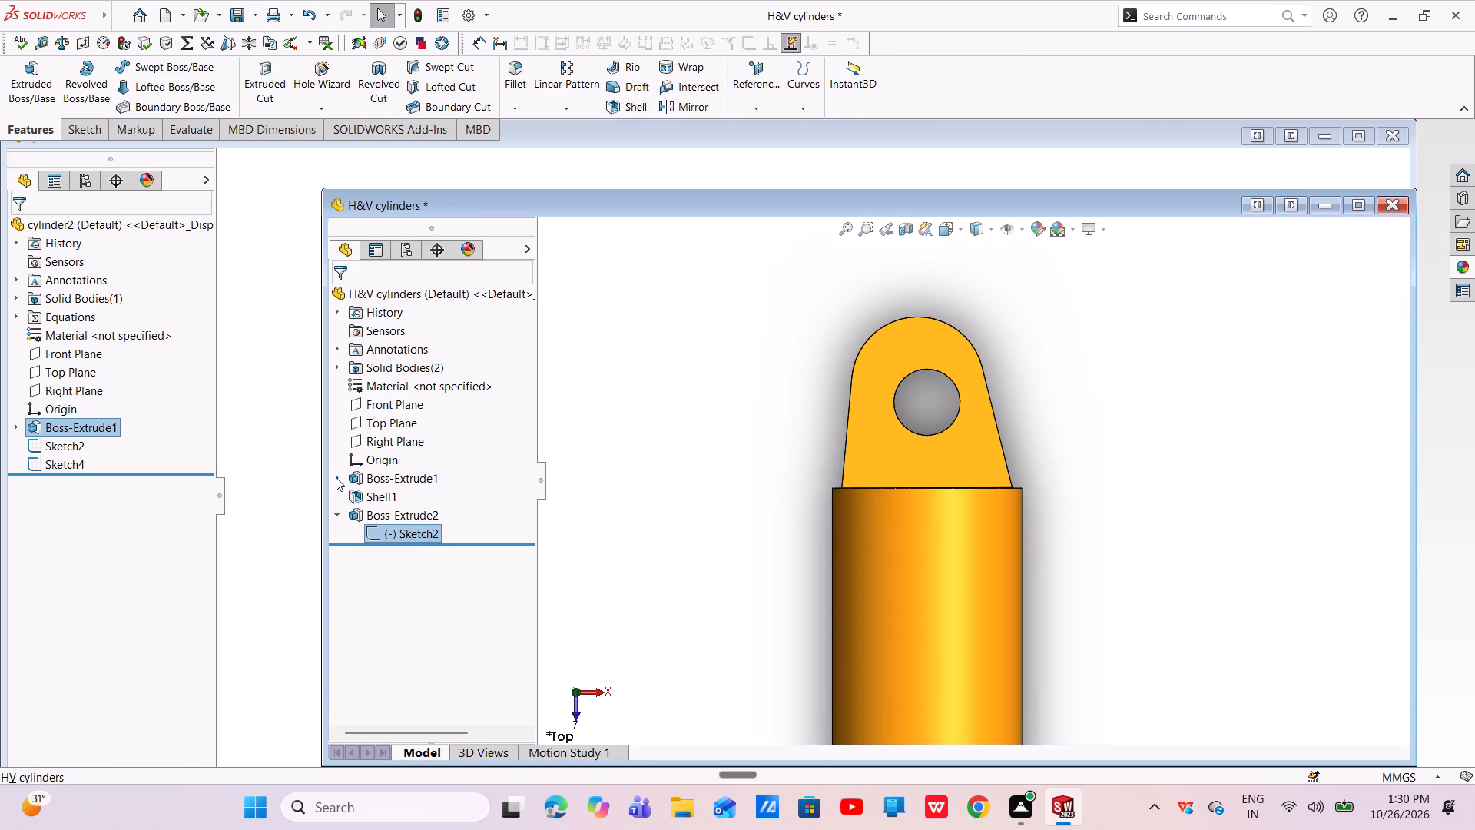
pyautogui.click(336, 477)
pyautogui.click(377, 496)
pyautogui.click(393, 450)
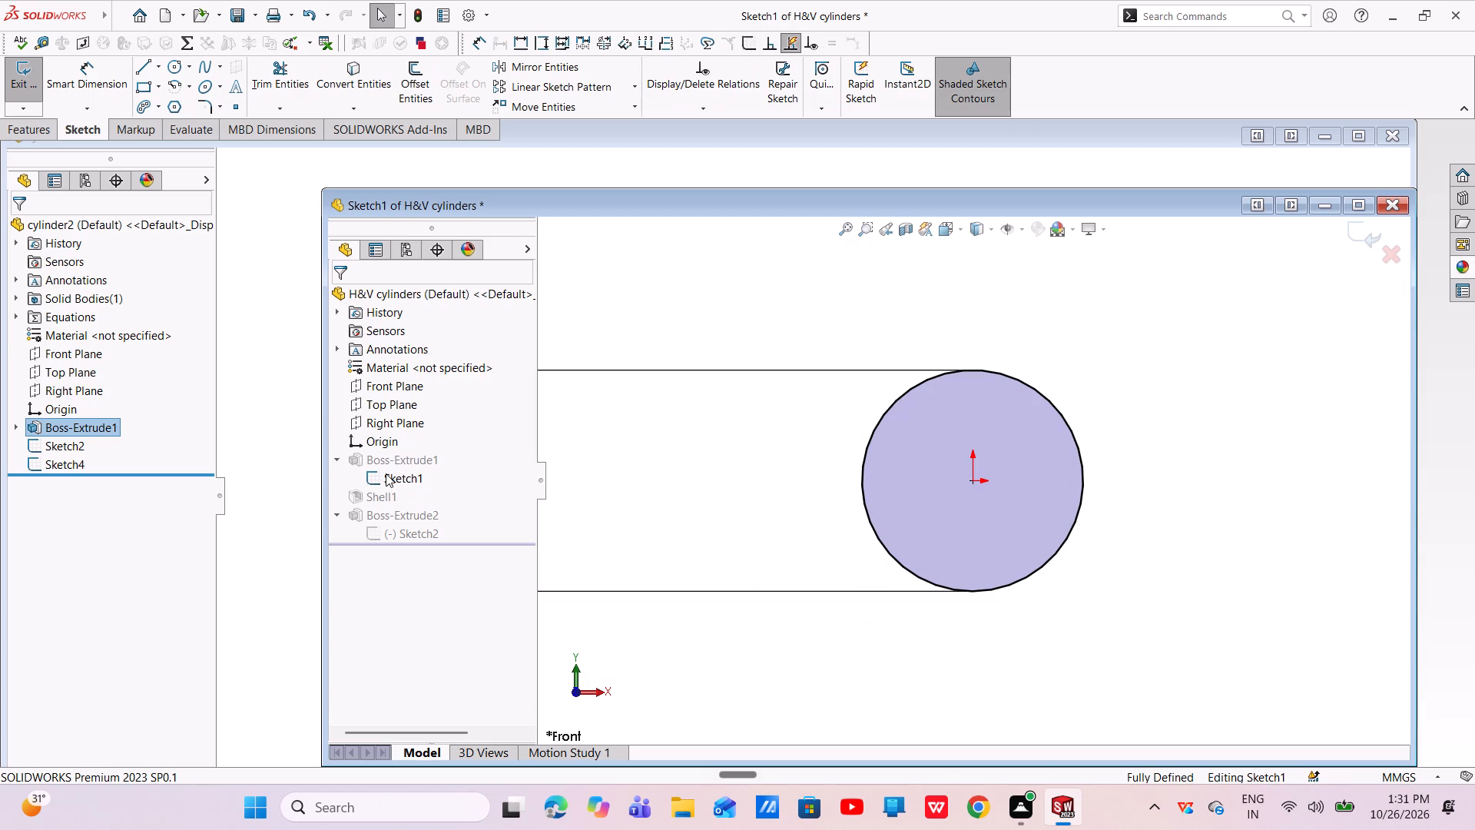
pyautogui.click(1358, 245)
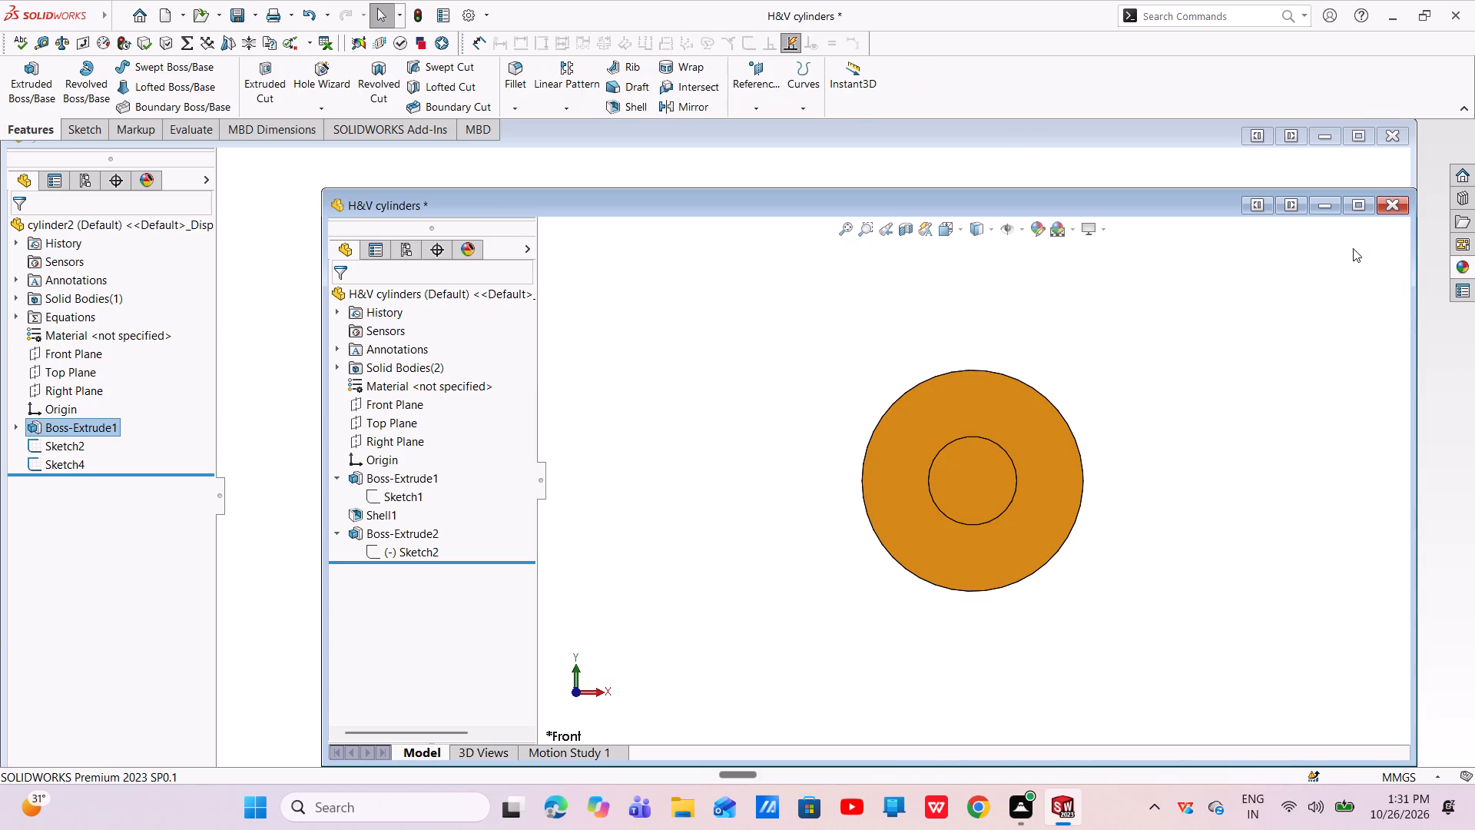
# Edit Boss-Extrude1 of the H&V cylinders part and set the cylinder body's blind extrusion depth to 2000 mm.
pyautogui.scroll(3, 999, 505)
pyautogui.moveTo(1006, 501); pyautogui.dragTo(910, 536, button='middle')
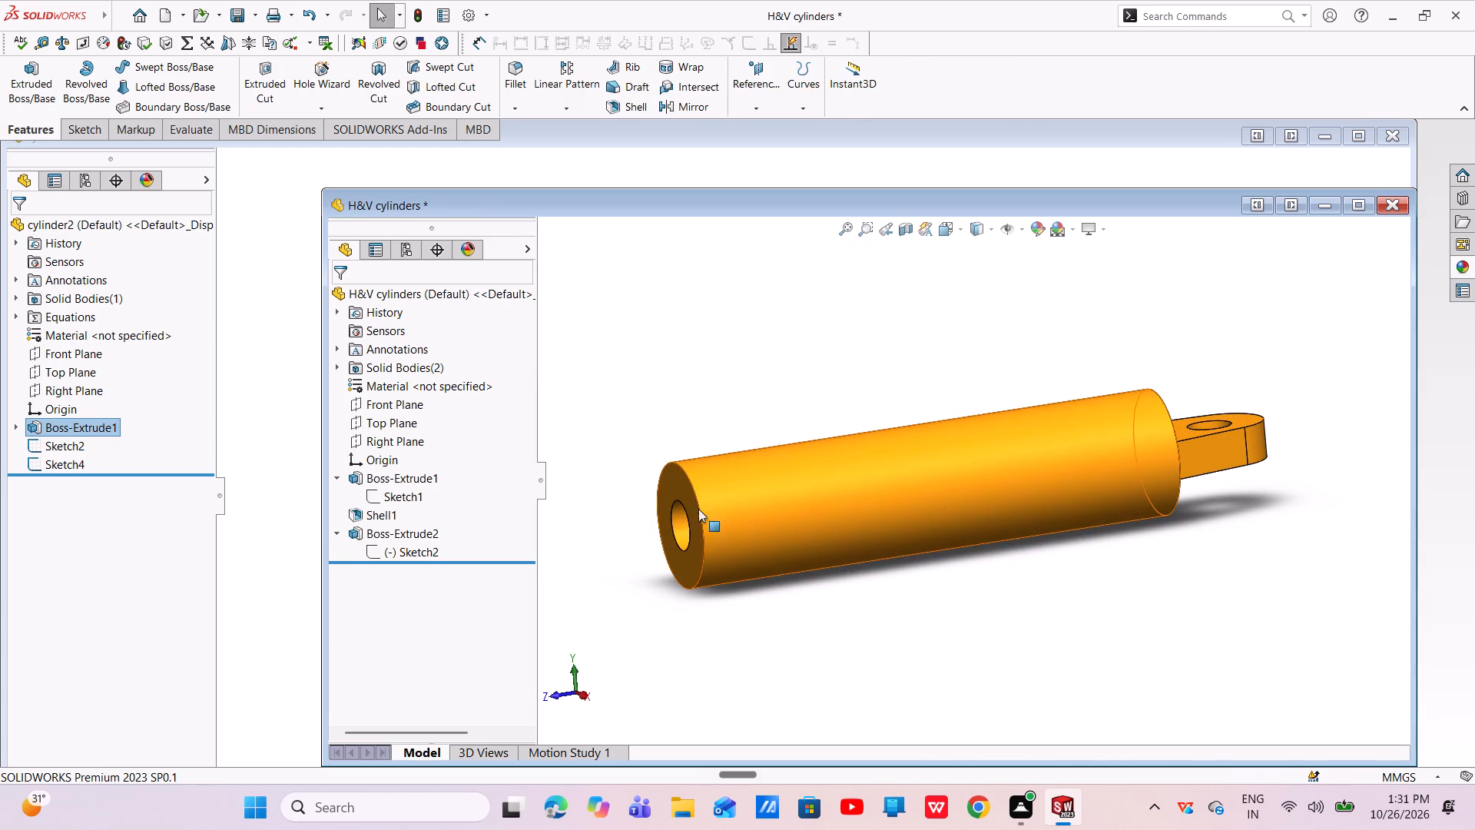
pyautogui.click(406, 479)
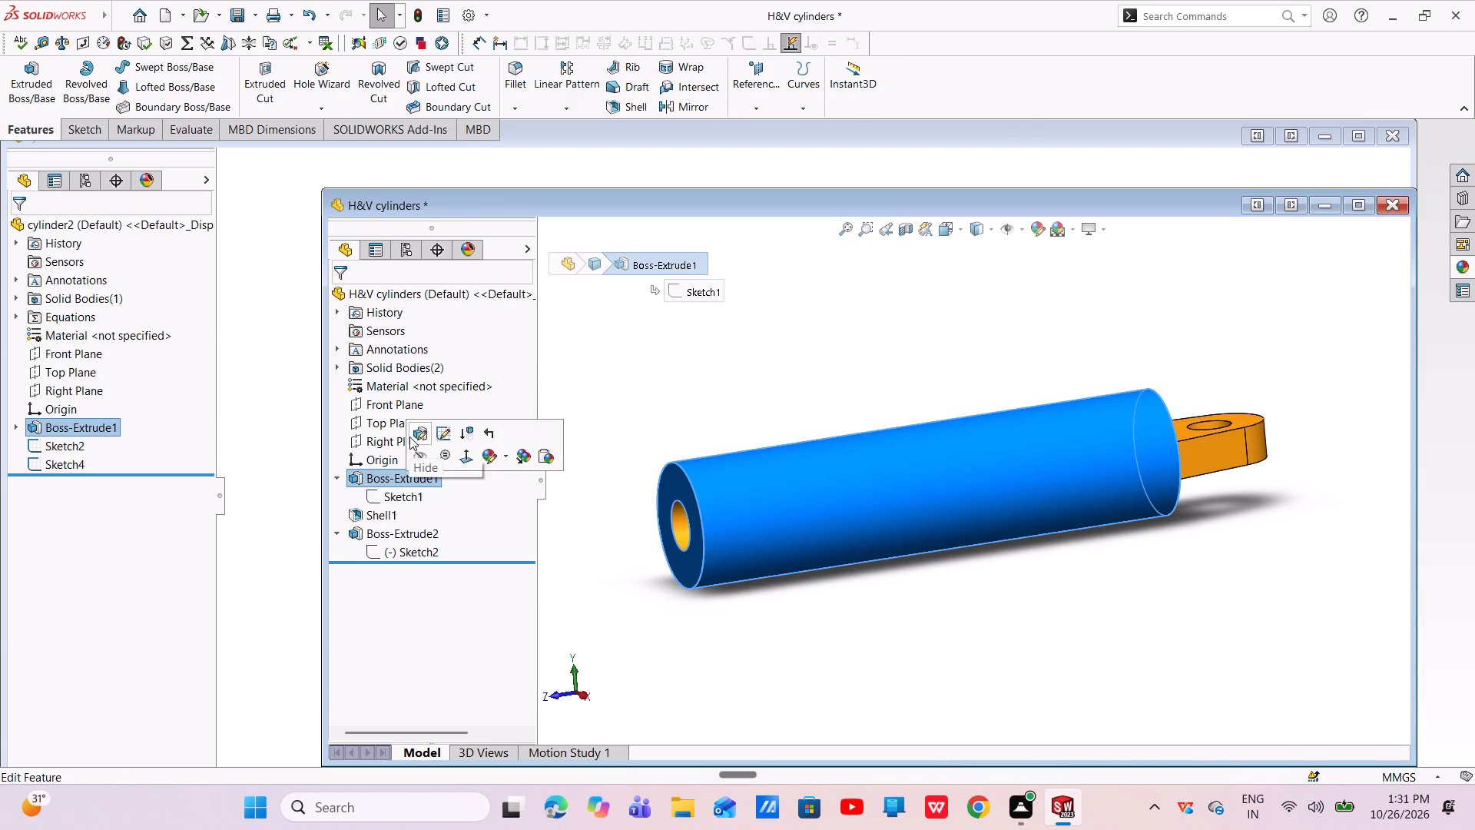
pyautogui.click(411, 435)
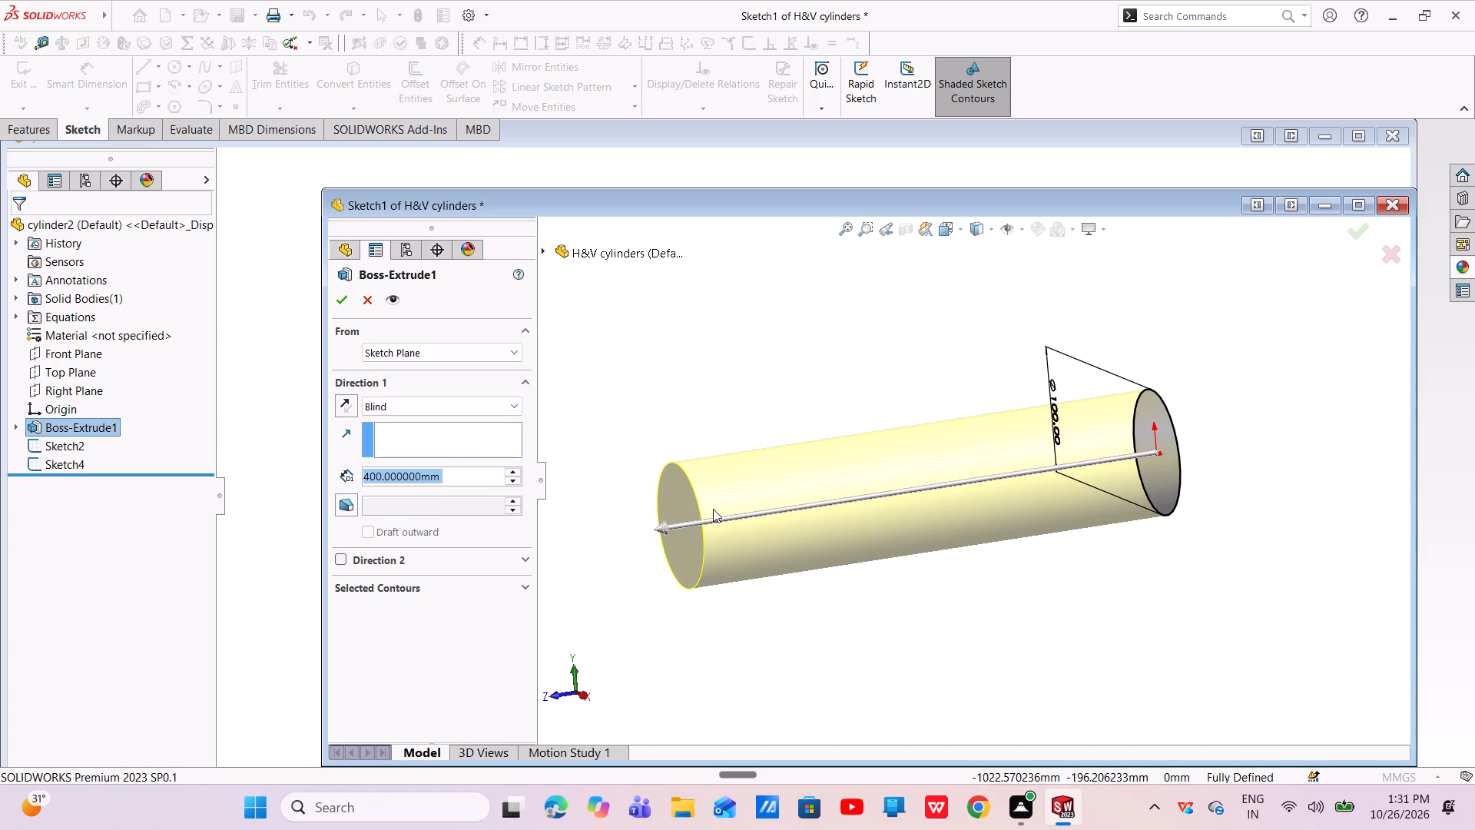
pyautogui.press('BackSpace')
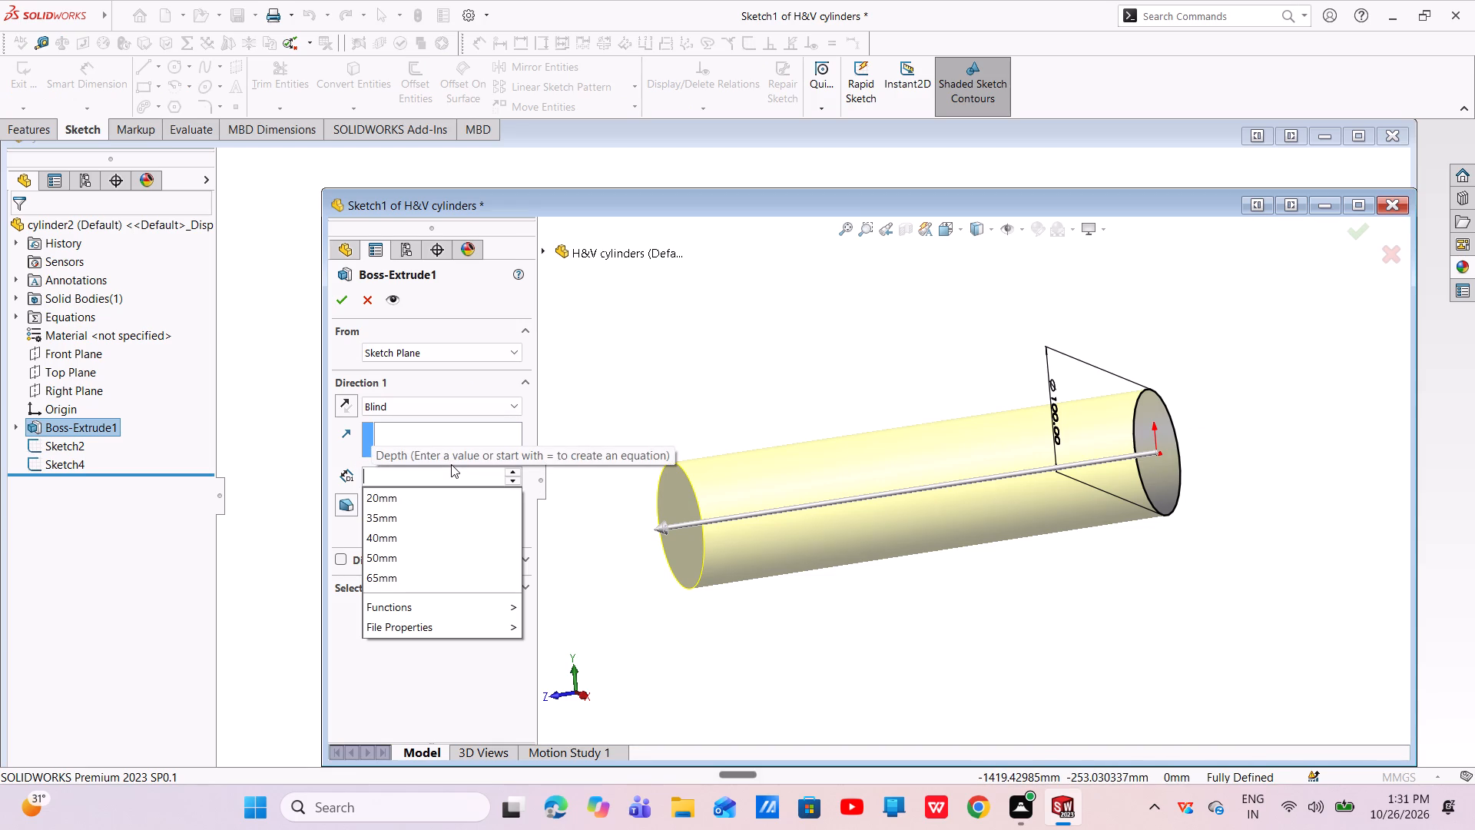
pyautogui.write('2000')
pyautogui.press('Return')
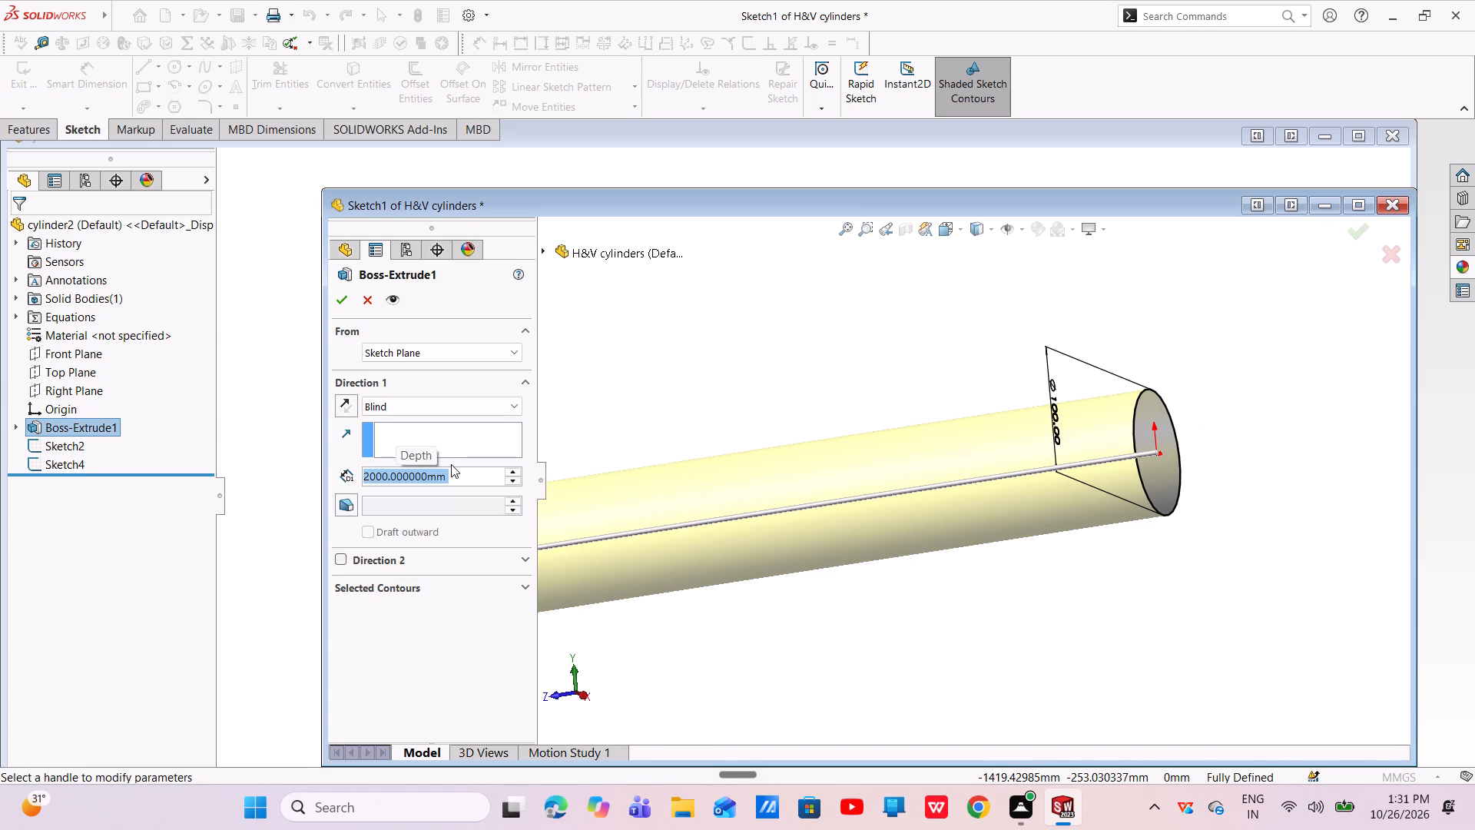
pyautogui.scroll(1, 907, 506)
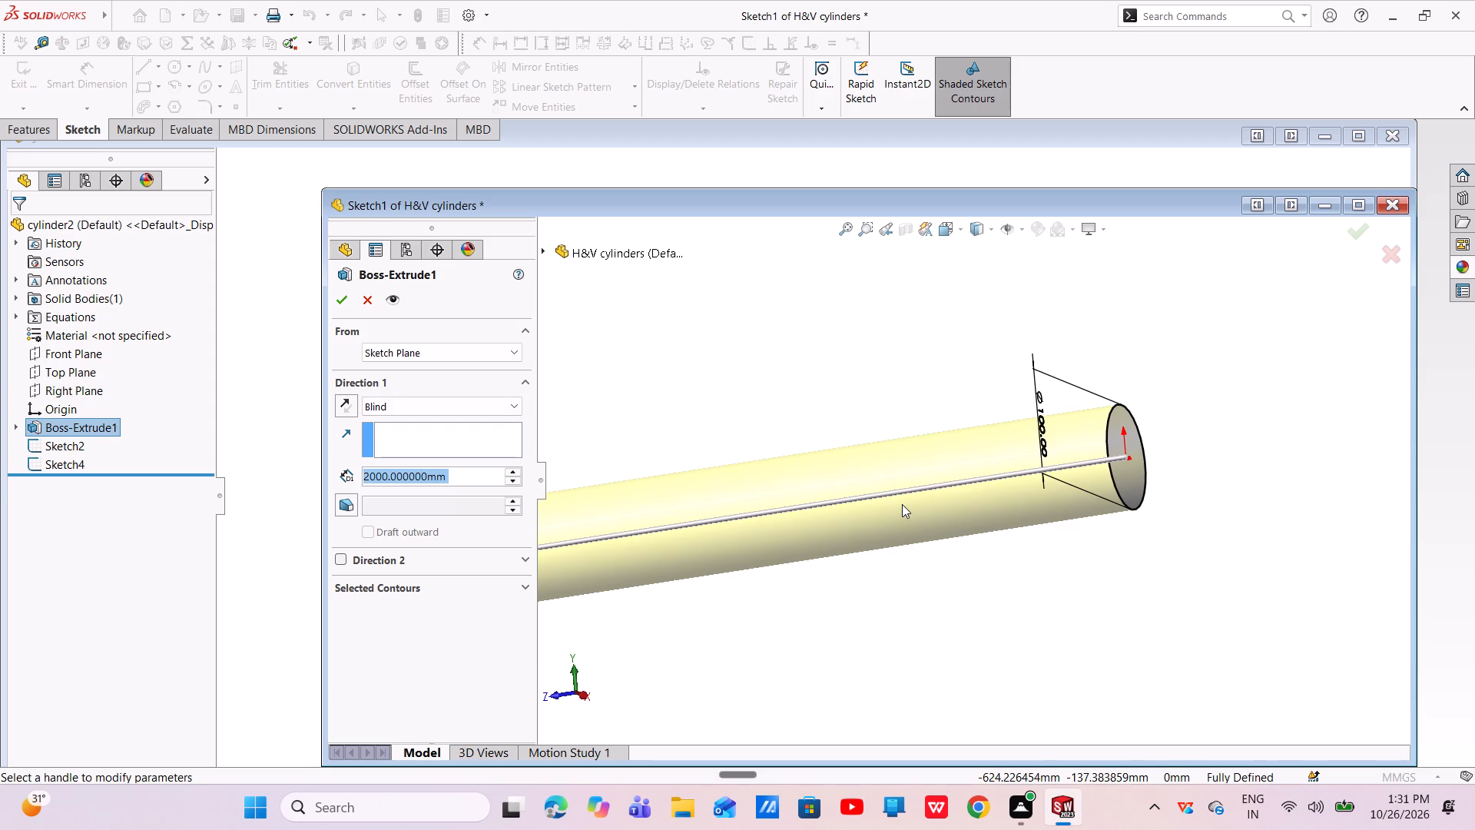
pyautogui.scroll(7, 902, 504)
pyautogui.scroll(3, 828, 494)
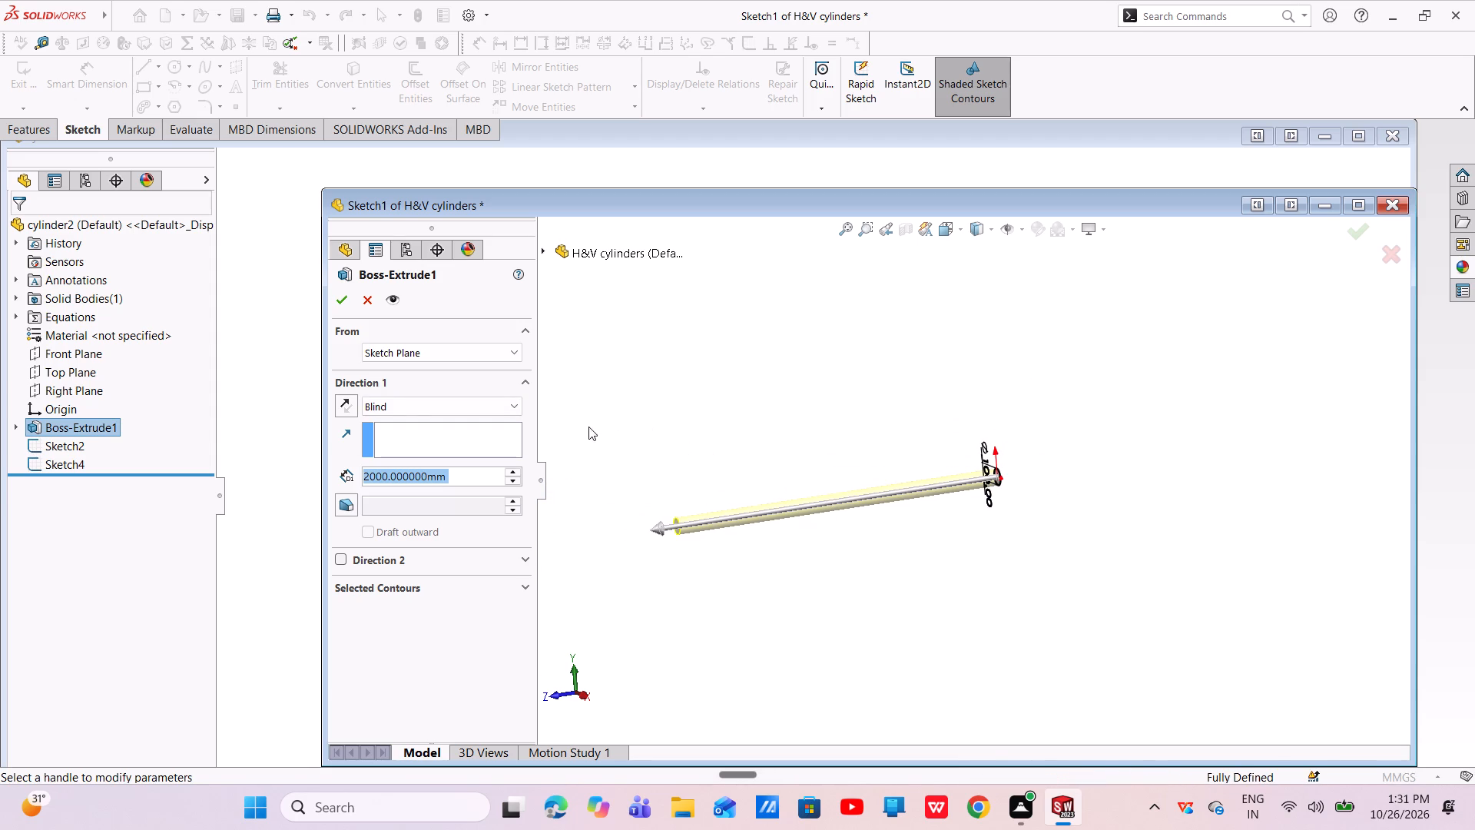
pyautogui.click(333, 303)
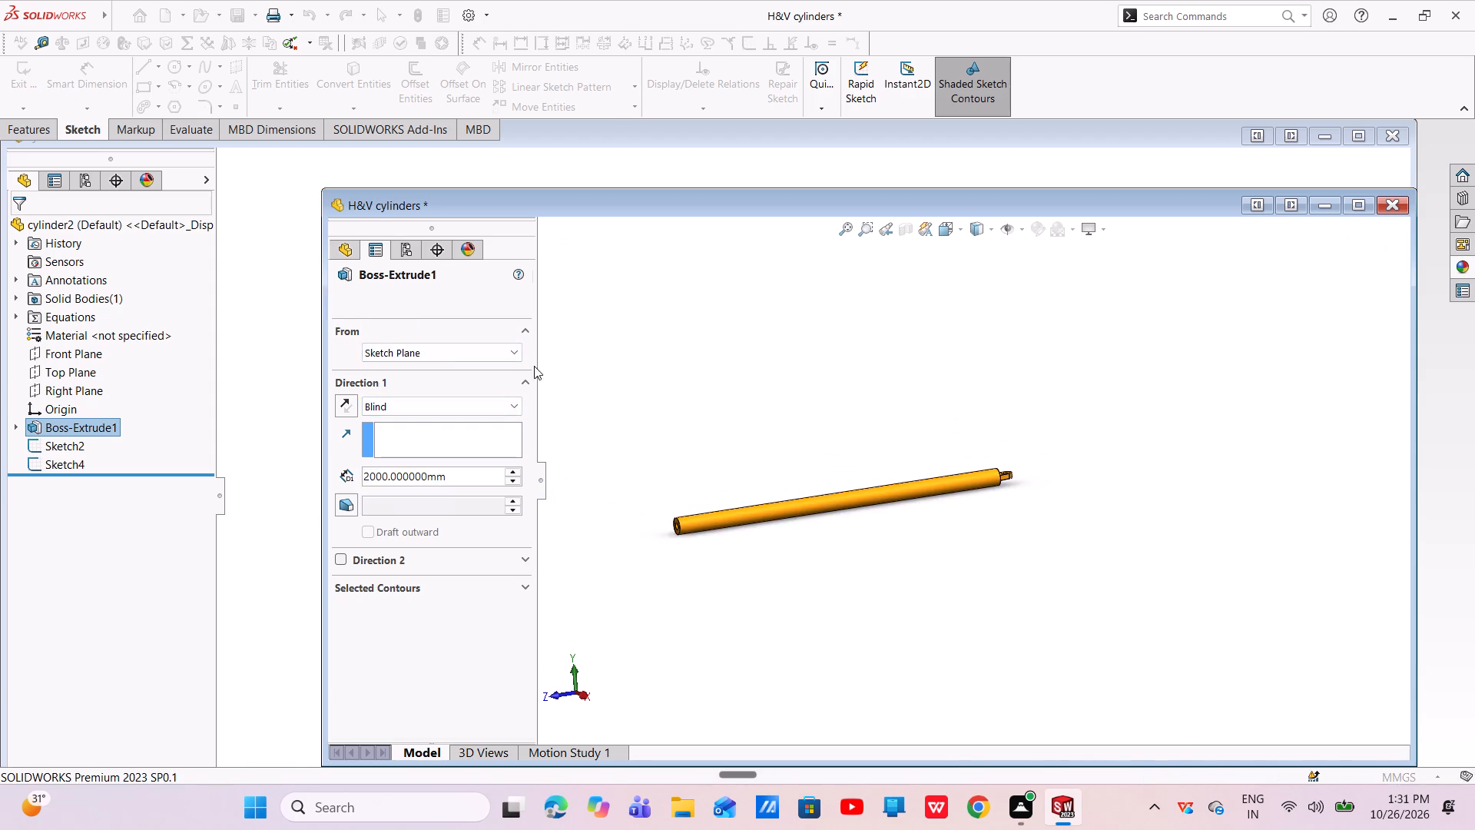
# Examine the cylinder's lug end and its hole from several angles.
pyautogui.scroll(-4, 756, 460)
pyautogui.scroll(3, 926, 592)
pyautogui.moveTo(1172, 497); pyautogui.dragTo(1129, 500, button='middle')
pyautogui.scroll(-1, 1172, 496)
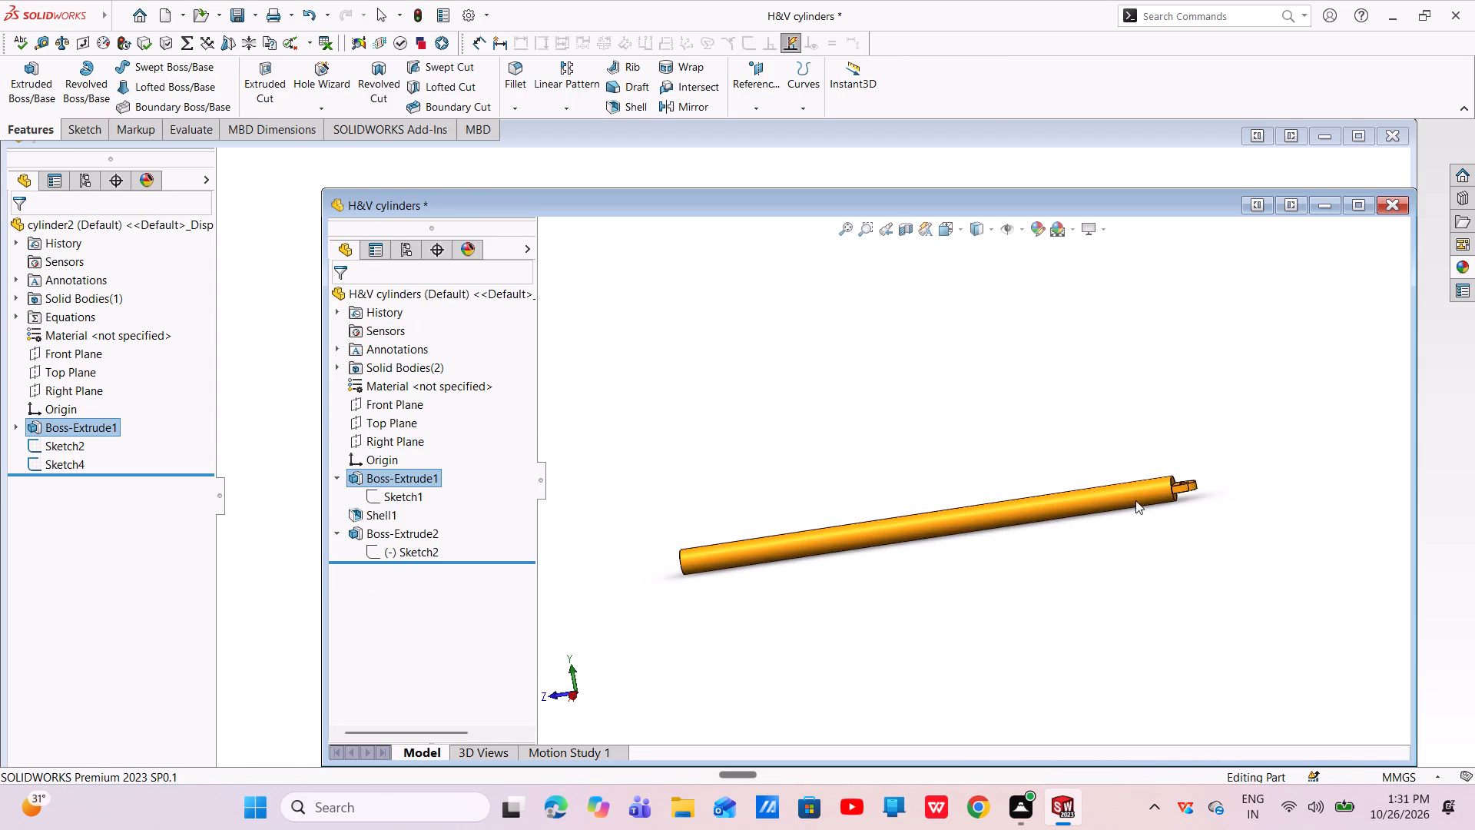
pyautogui.scroll(-5, 1218, 500)
pyautogui.moveTo(1112, 481); pyautogui.dragTo(1015, 353, button='middle')
pyautogui.scroll(-1, 1064, 427)
pyautogui.scroll(-5, 1114, 506)
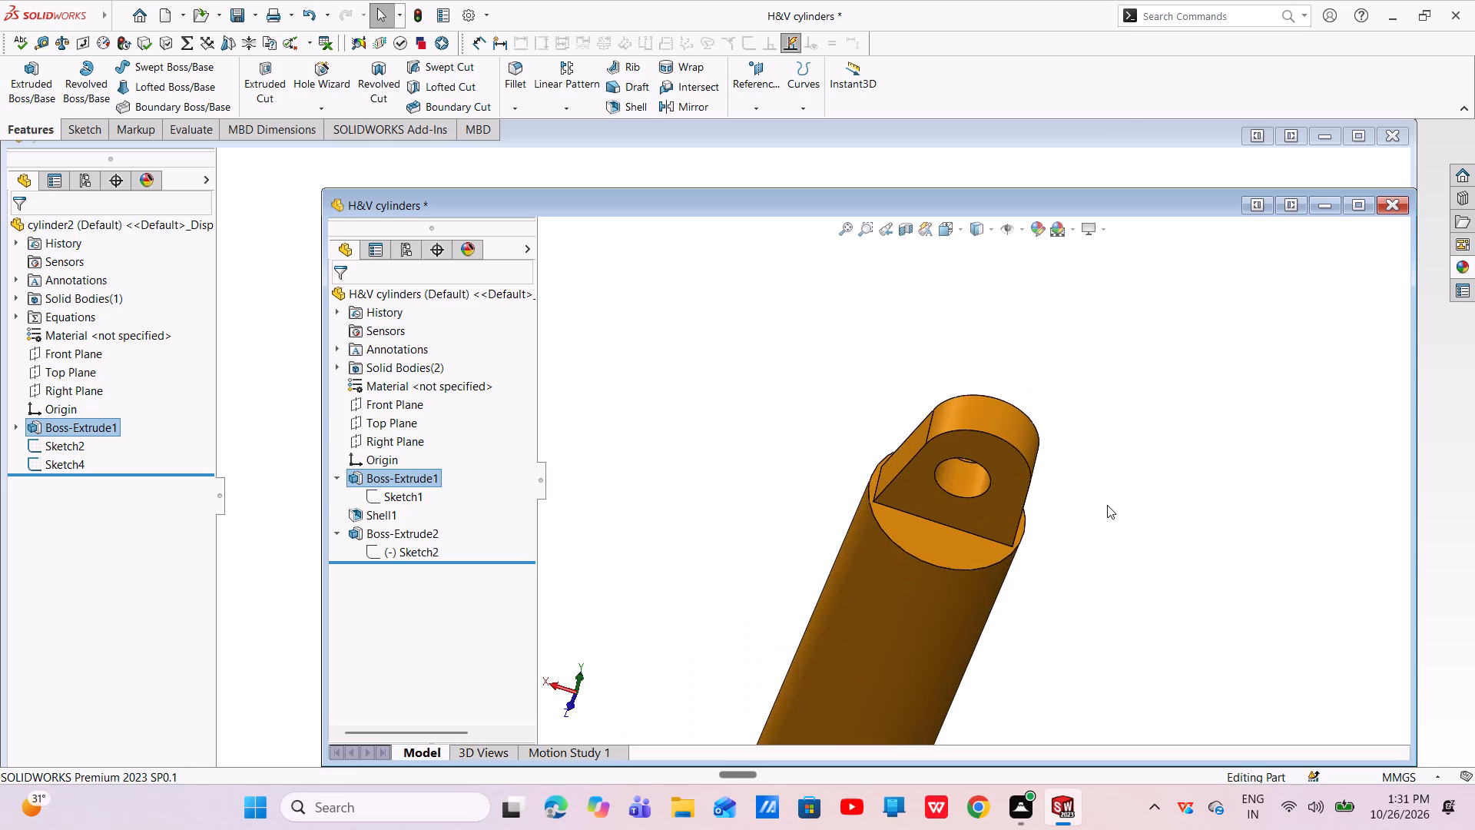
pyautogui.moveTo(899, 517); pyautogui.dragTo(916, 391, button='middle')
pyautogui.scroll(2, 931, 439)
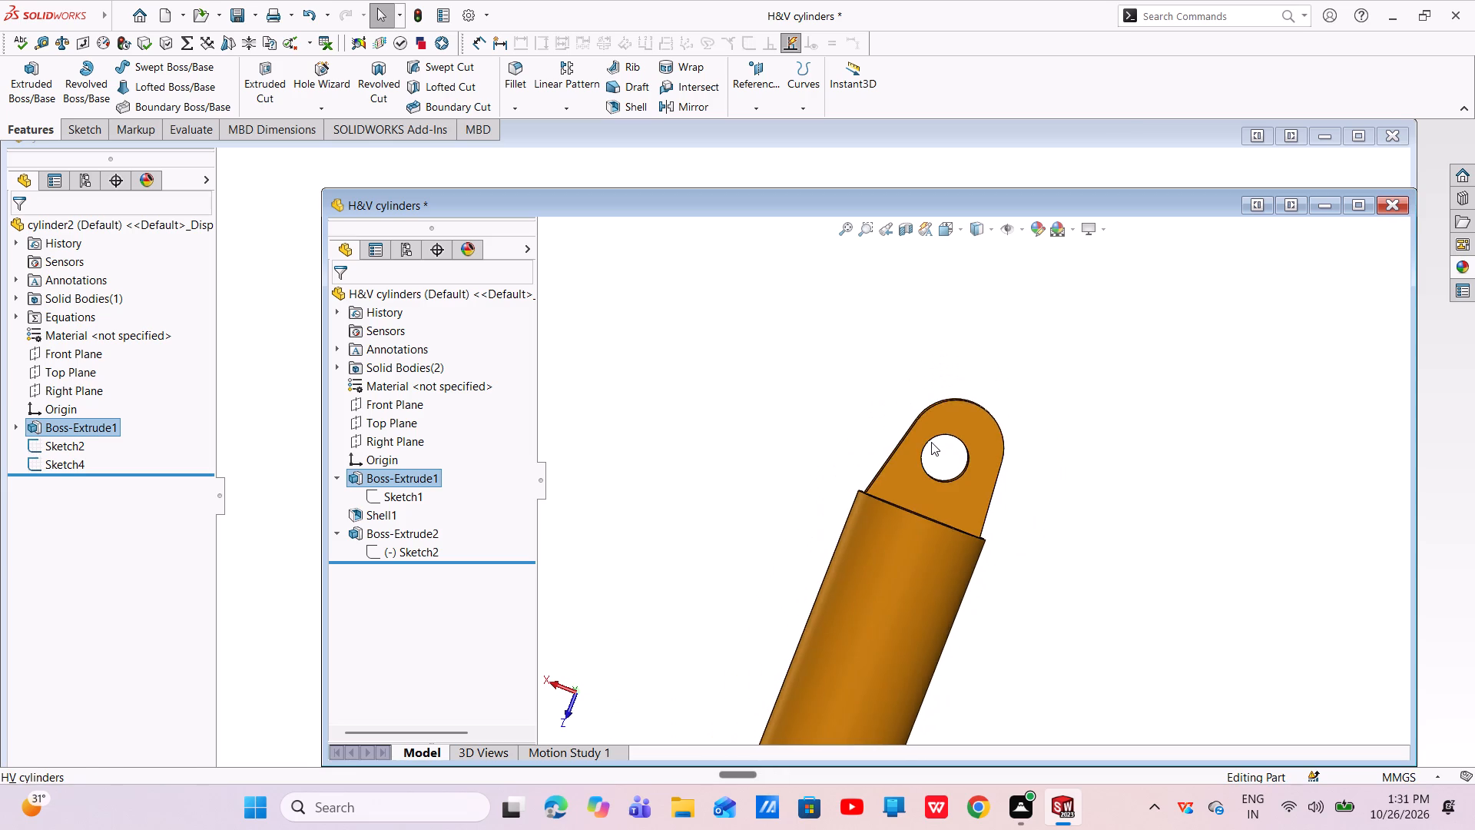
pyautogui.scroll(-5, 931, 443)
pyautogui.scroll(3, 932, 450)
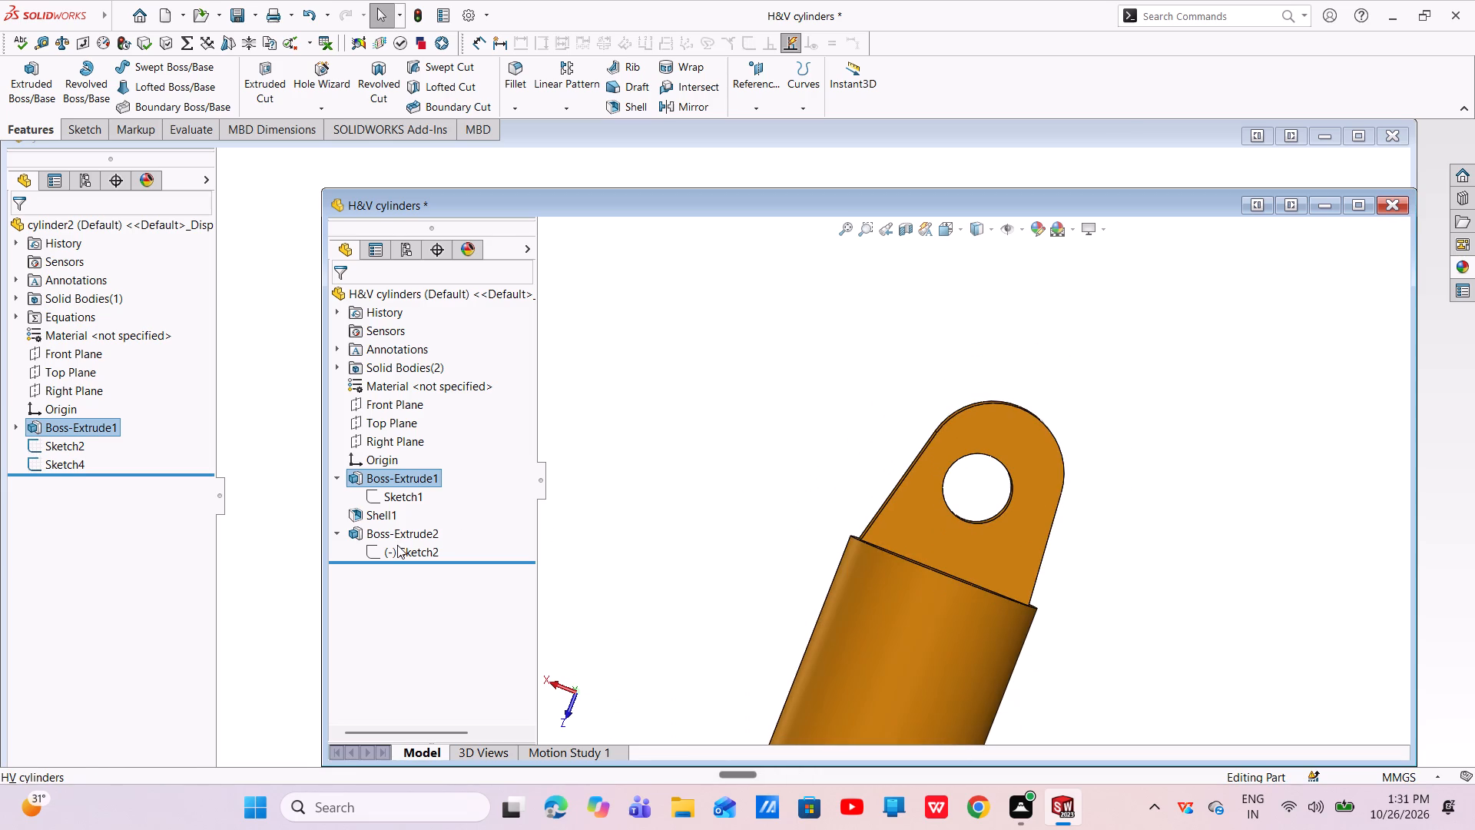
# Reopen Sketch2 under Boss-Extrude2, apply a tangent relation between the lug's rounded end arc and the slanted side line on its +X side, and exit the sketch.
pyautogui.click(398, 545)
pyautogui.click(412, 503)
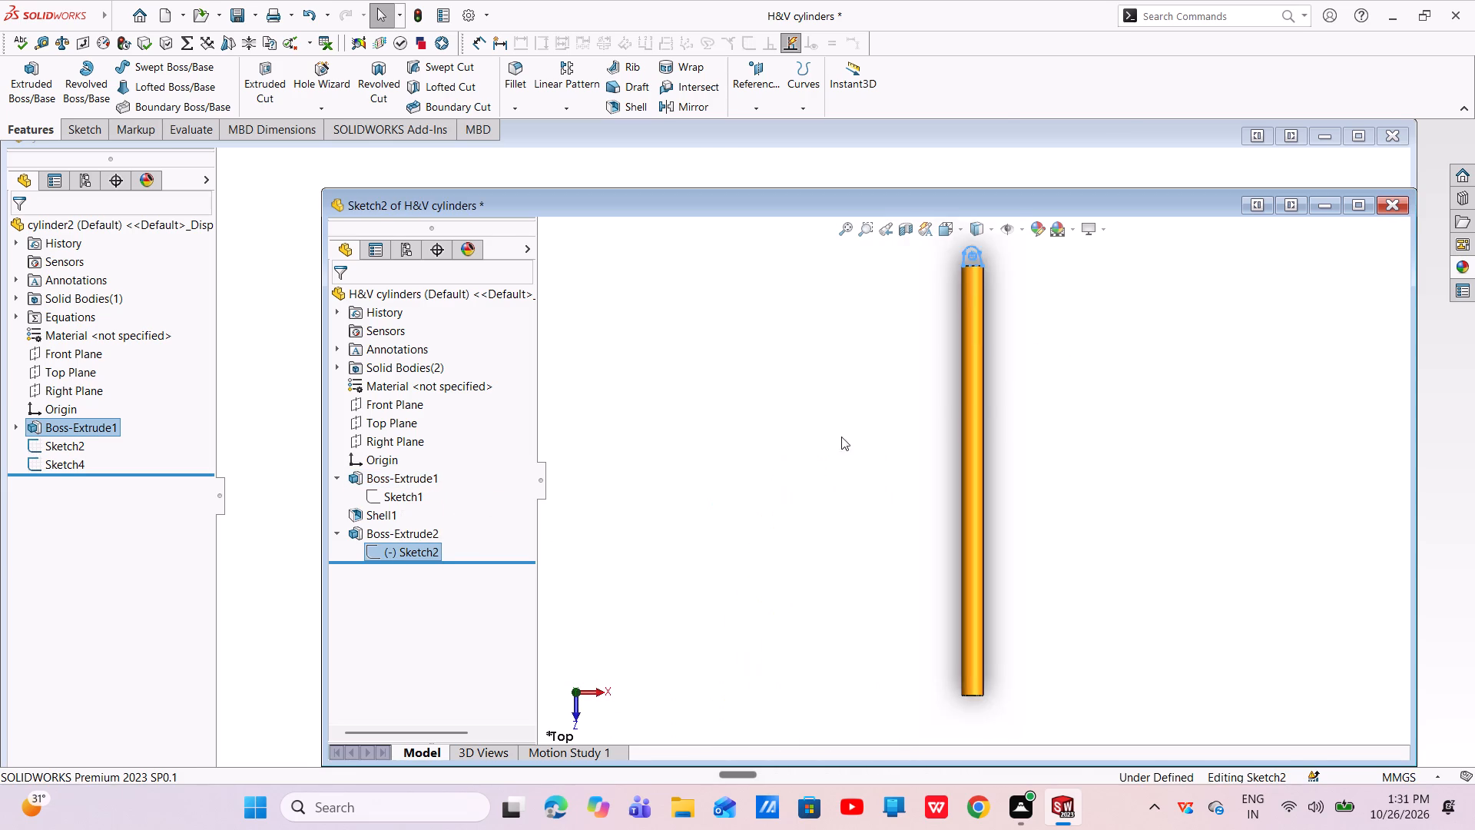
pyautogui.scroll(-6, 998, 300)
pyautogui.scroll(-6, 940, 272)
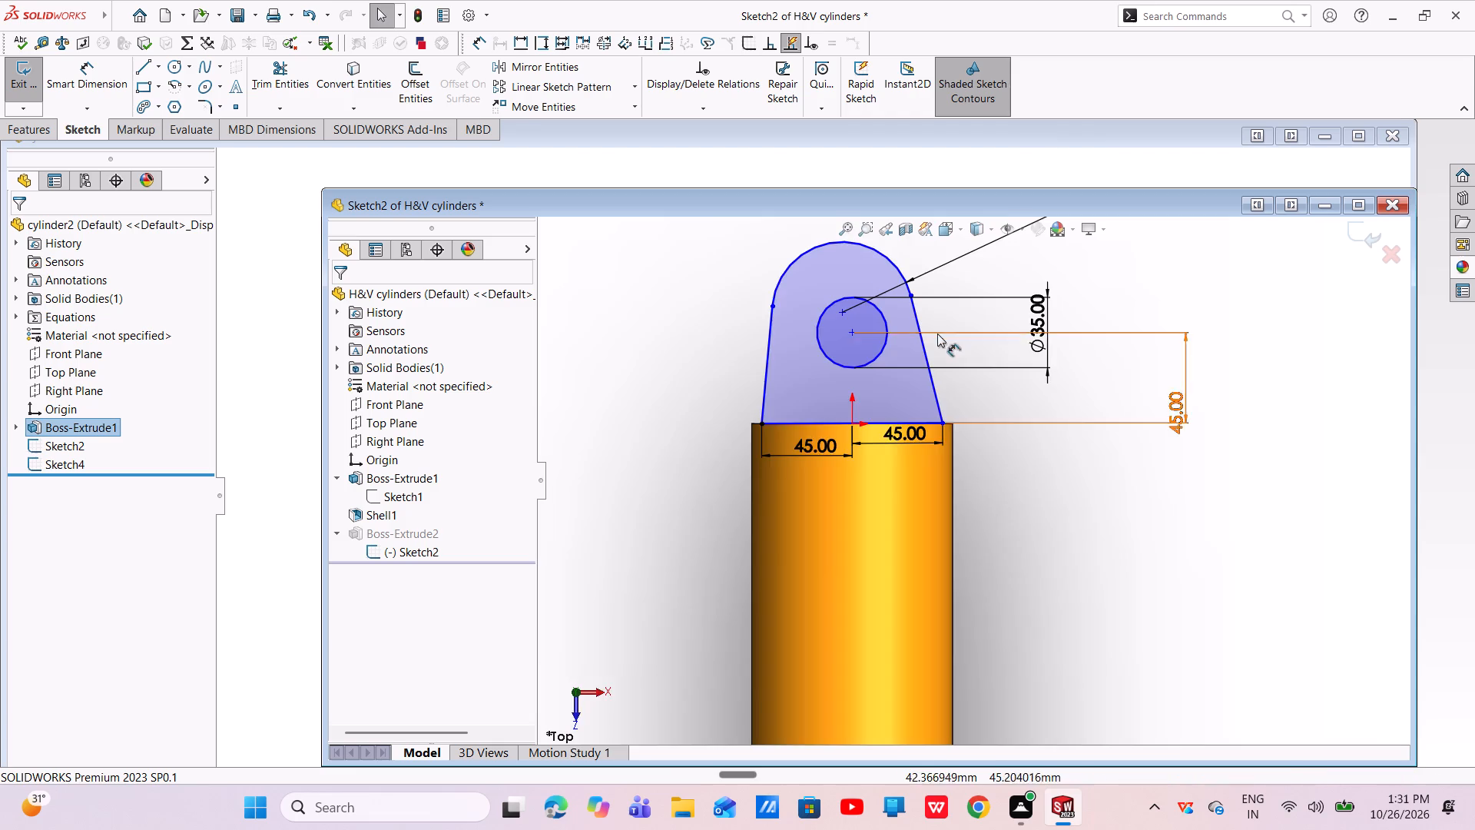
pyautogui.scroll(-6, 937, 334)
pyautogui.press('Escape')
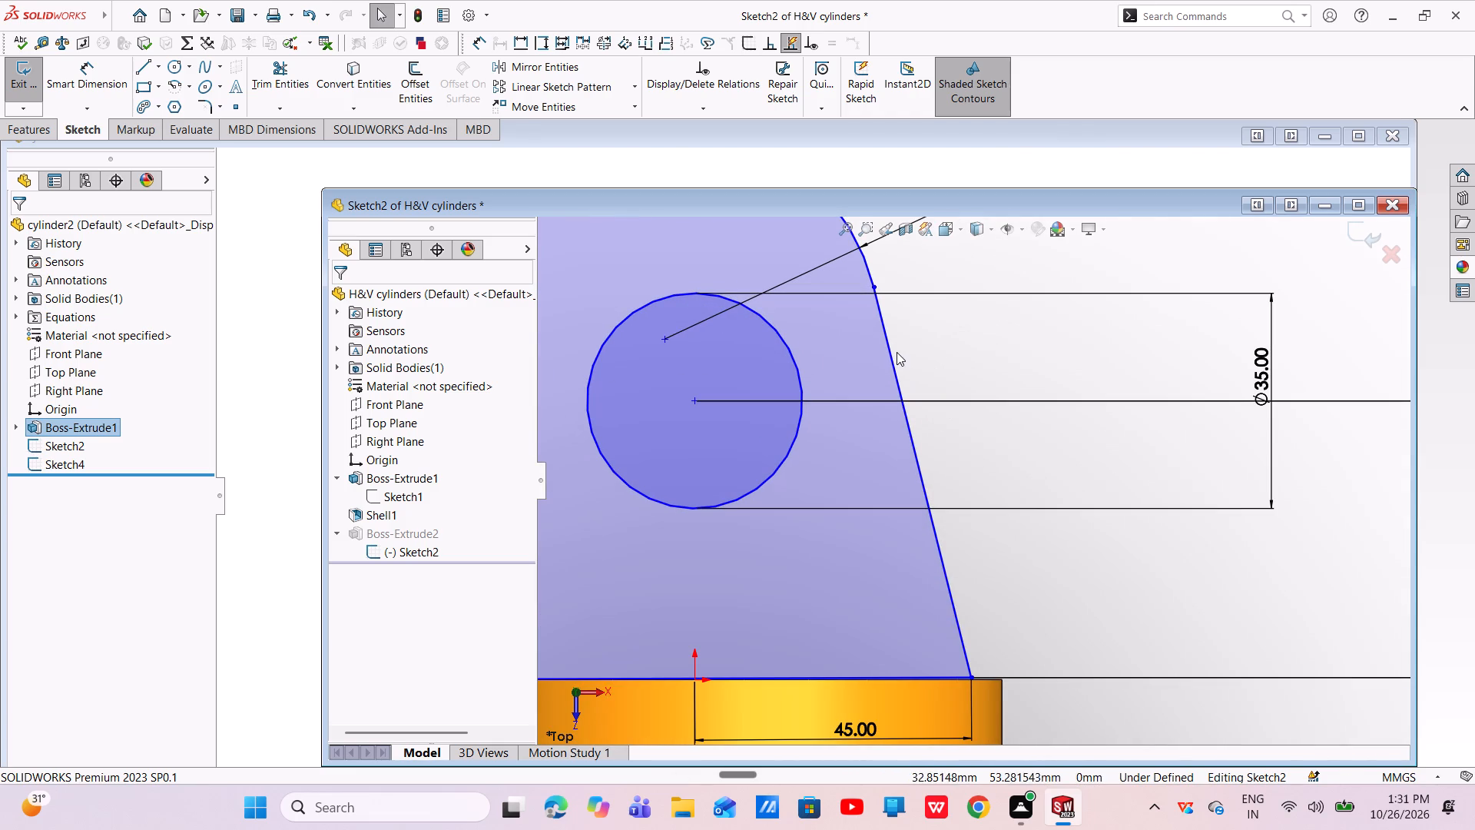
pyautogui.click(892, 346)
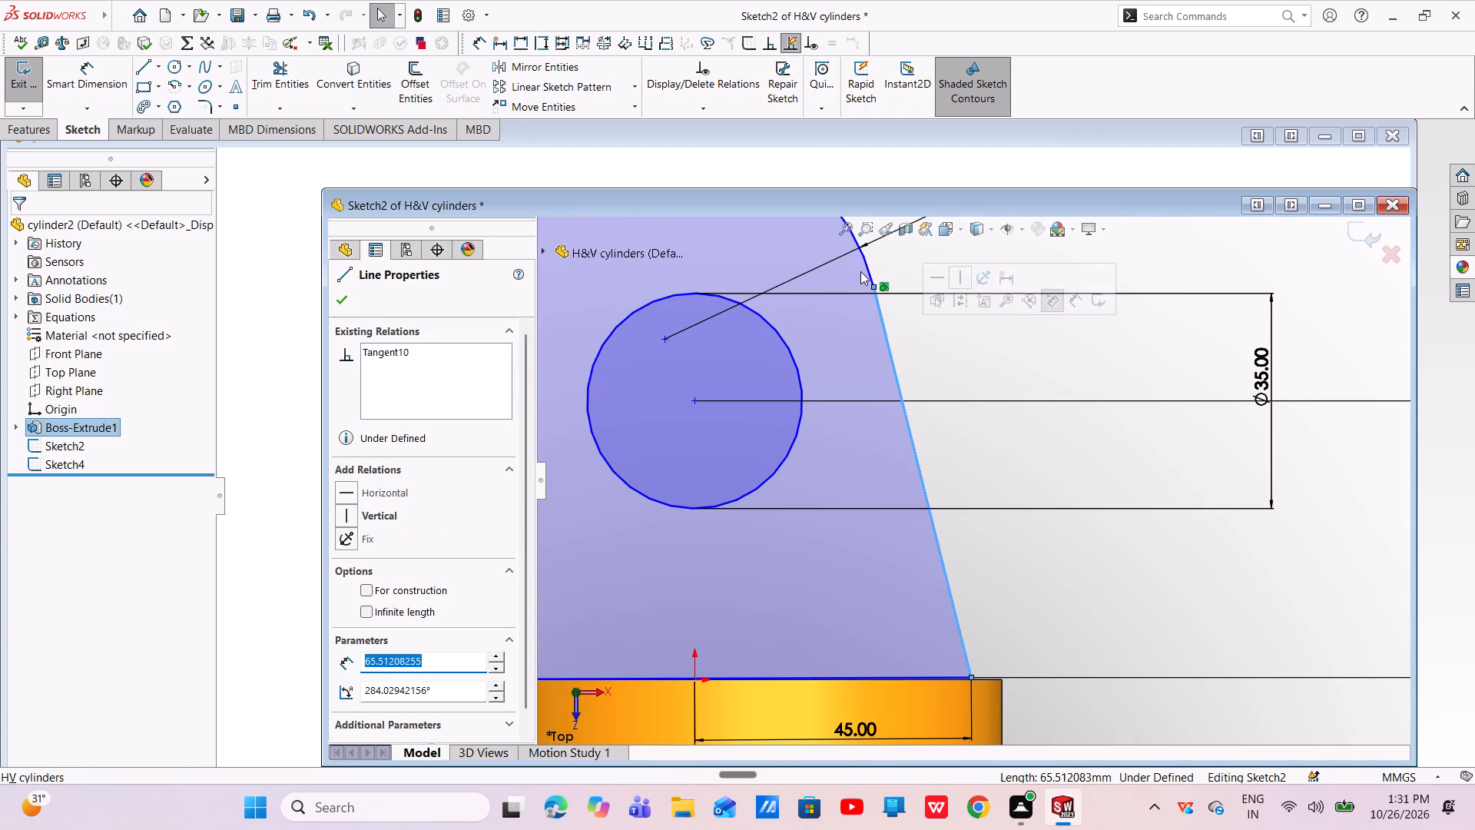
pyautogui.keyDown('ctrl'); pyautogui.click(865, 265); pyautogui.keyUp('ctrl')
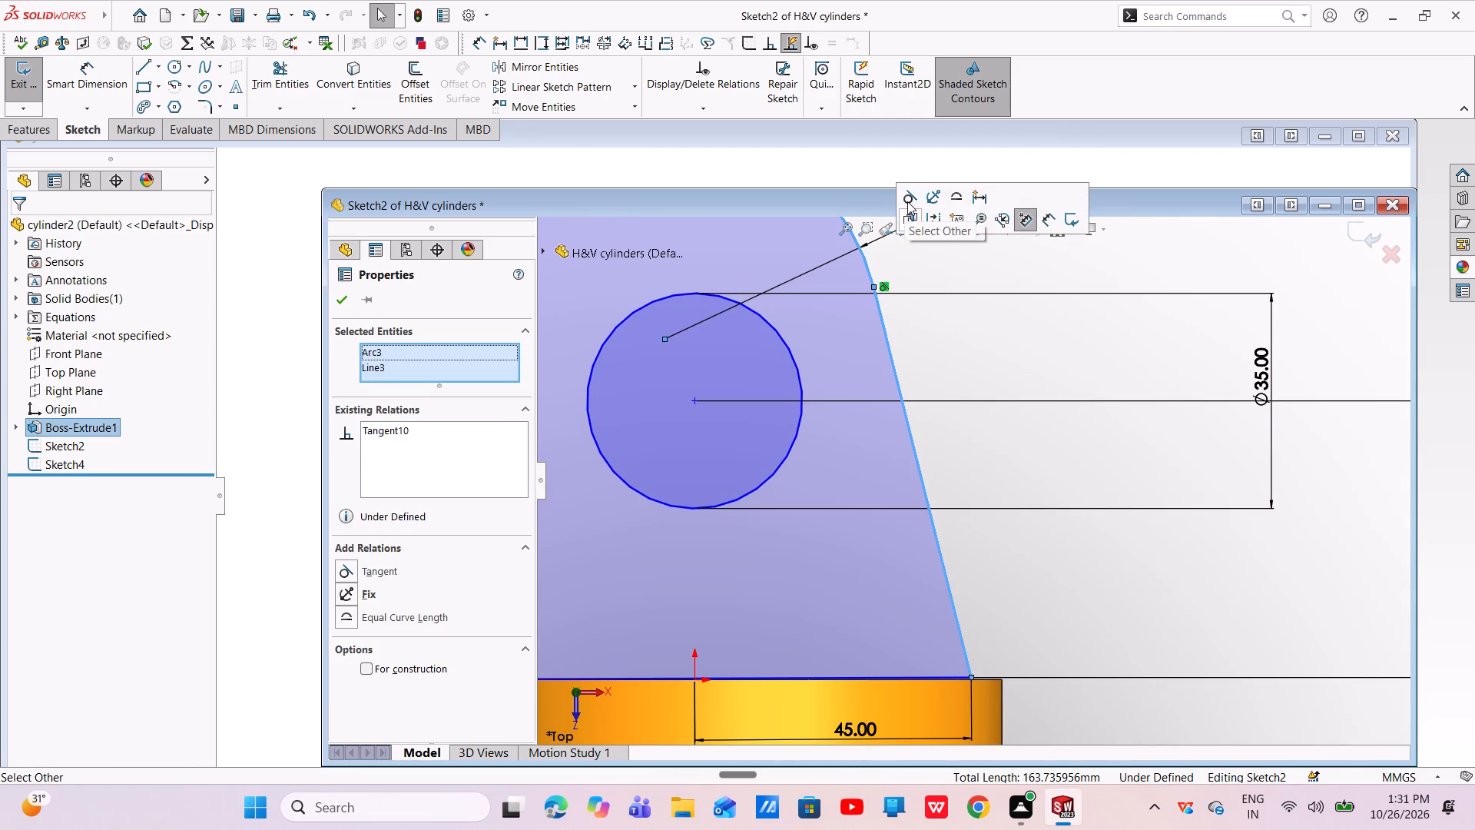
pyautogui.click(907, 201)
pyautogui.press('Escape')
pyautogui.press('Escape')
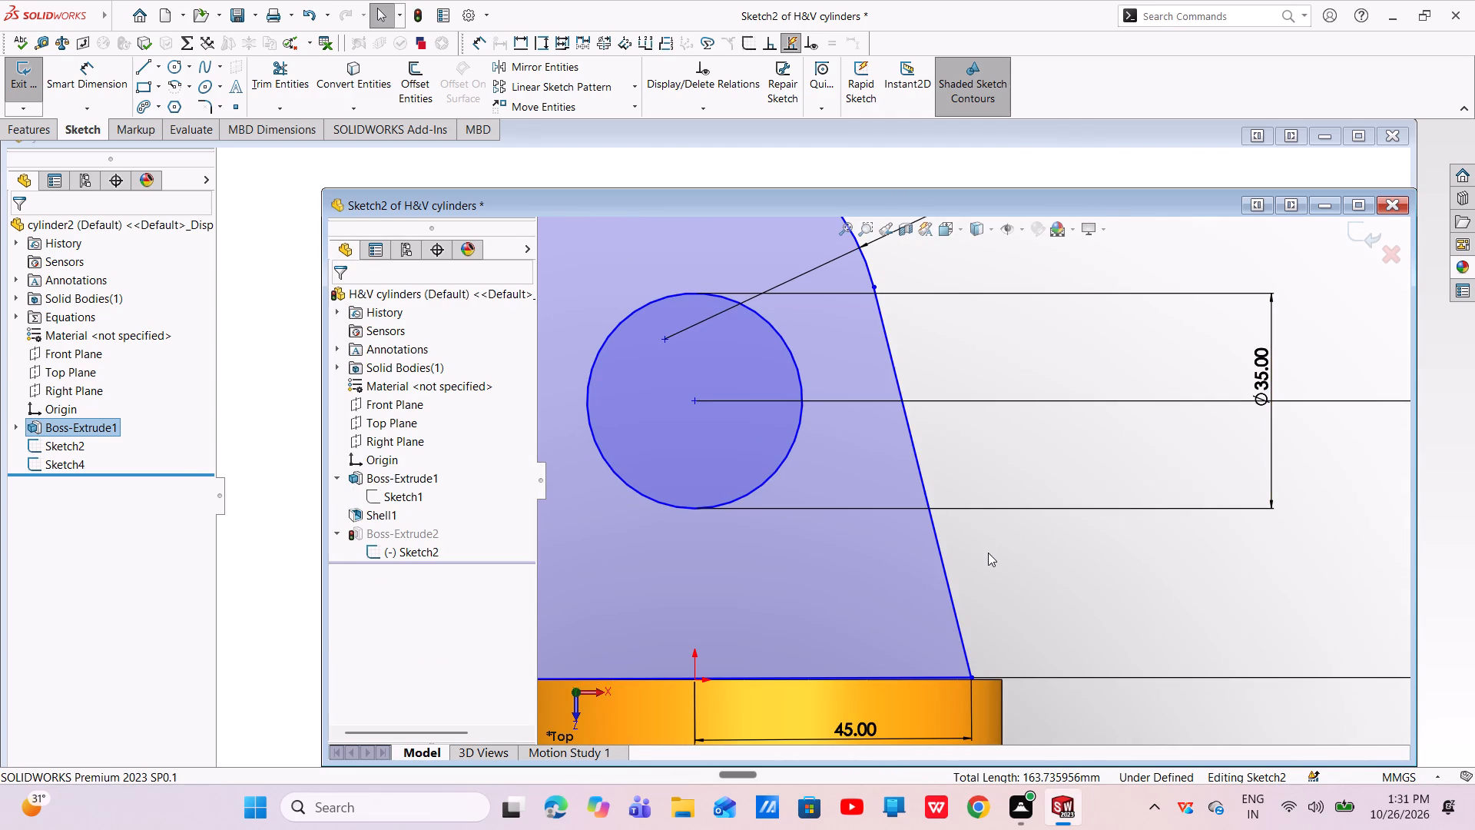
pyautogui.scroll(4, 988, 553)
pyautogui.click(1361, 230)
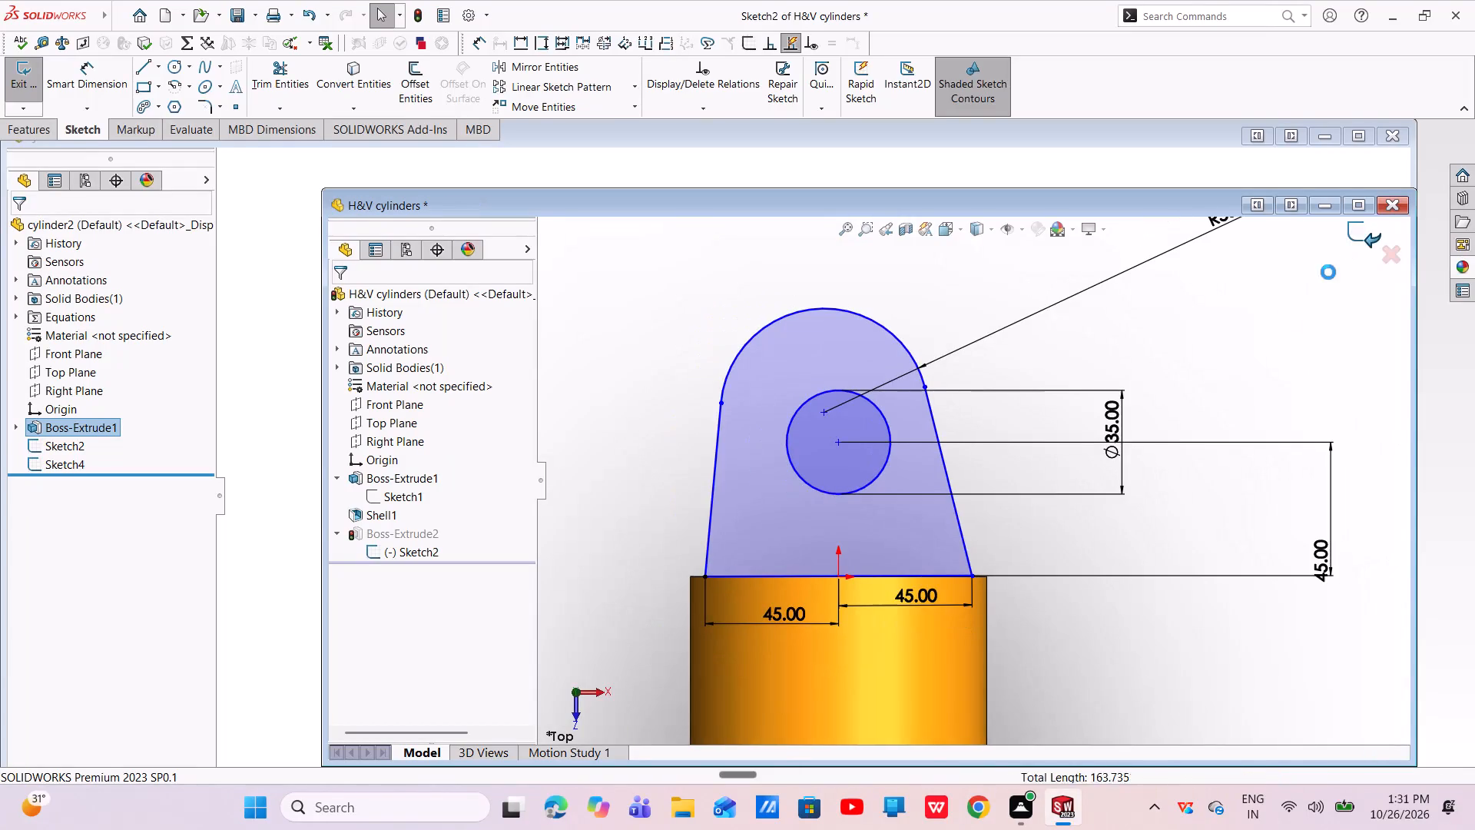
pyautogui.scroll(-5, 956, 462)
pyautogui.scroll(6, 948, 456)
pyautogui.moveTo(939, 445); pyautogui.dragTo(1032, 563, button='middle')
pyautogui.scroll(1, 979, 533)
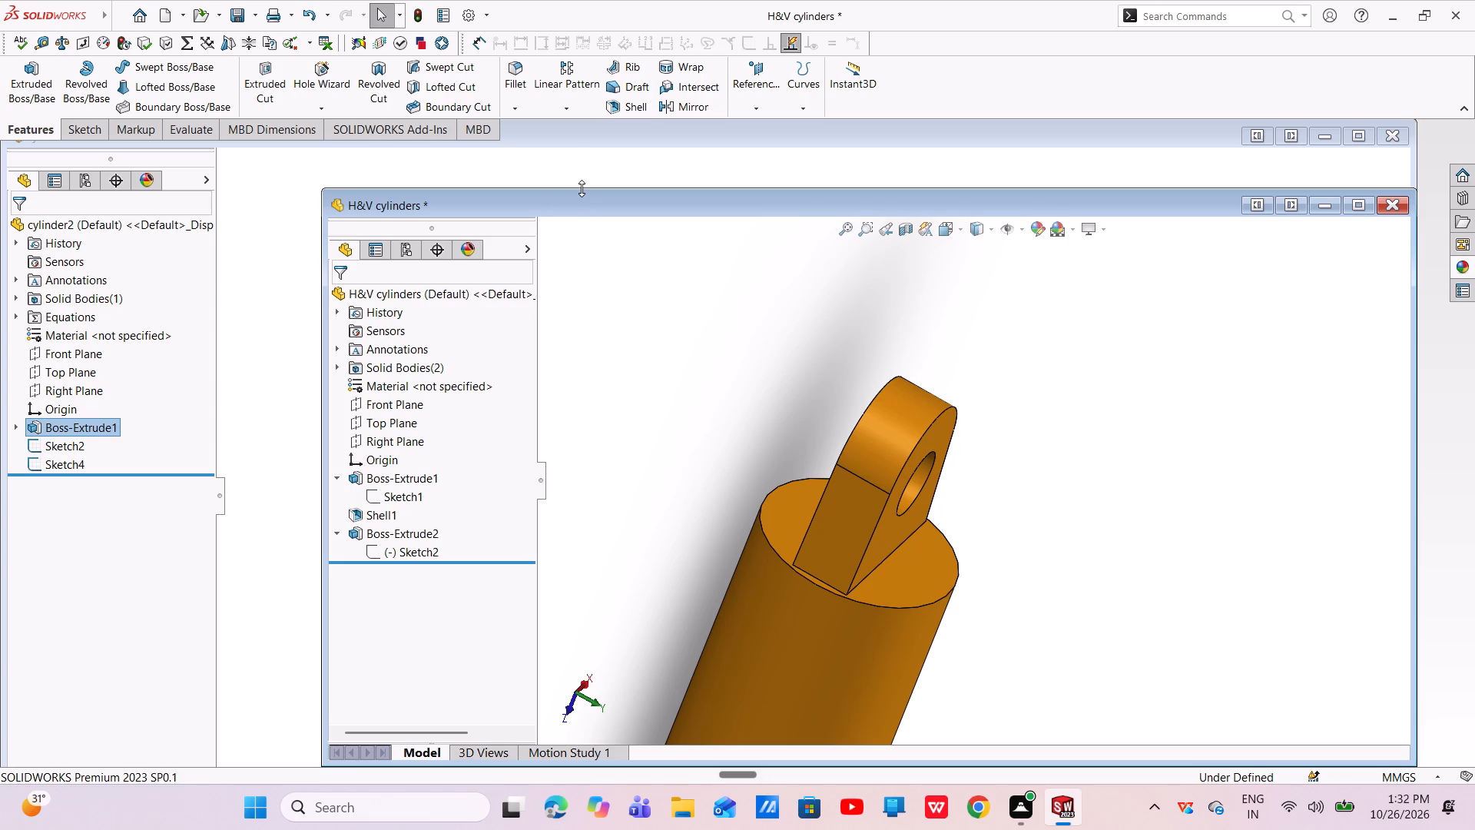
# Make the H&V cylinders window slightly taller and narrow the cylinder2 window by moving its outer side edge inward.
pyautogui.moveTo(582, 188); pyautogui.dragTo(472, 185)
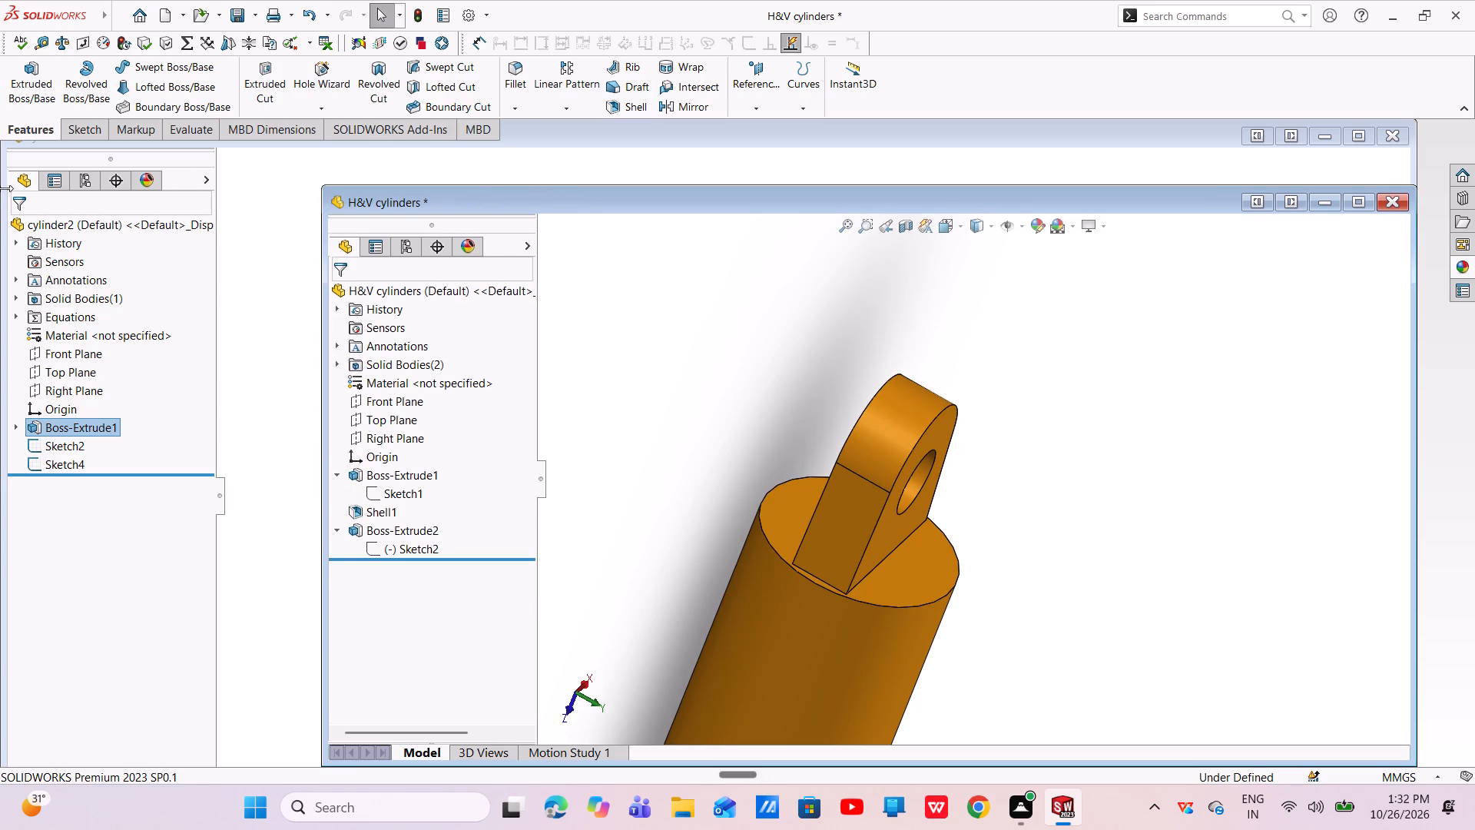
pyautogui.moveTo(0, 245); pyautogui.dragTo(142, 260)
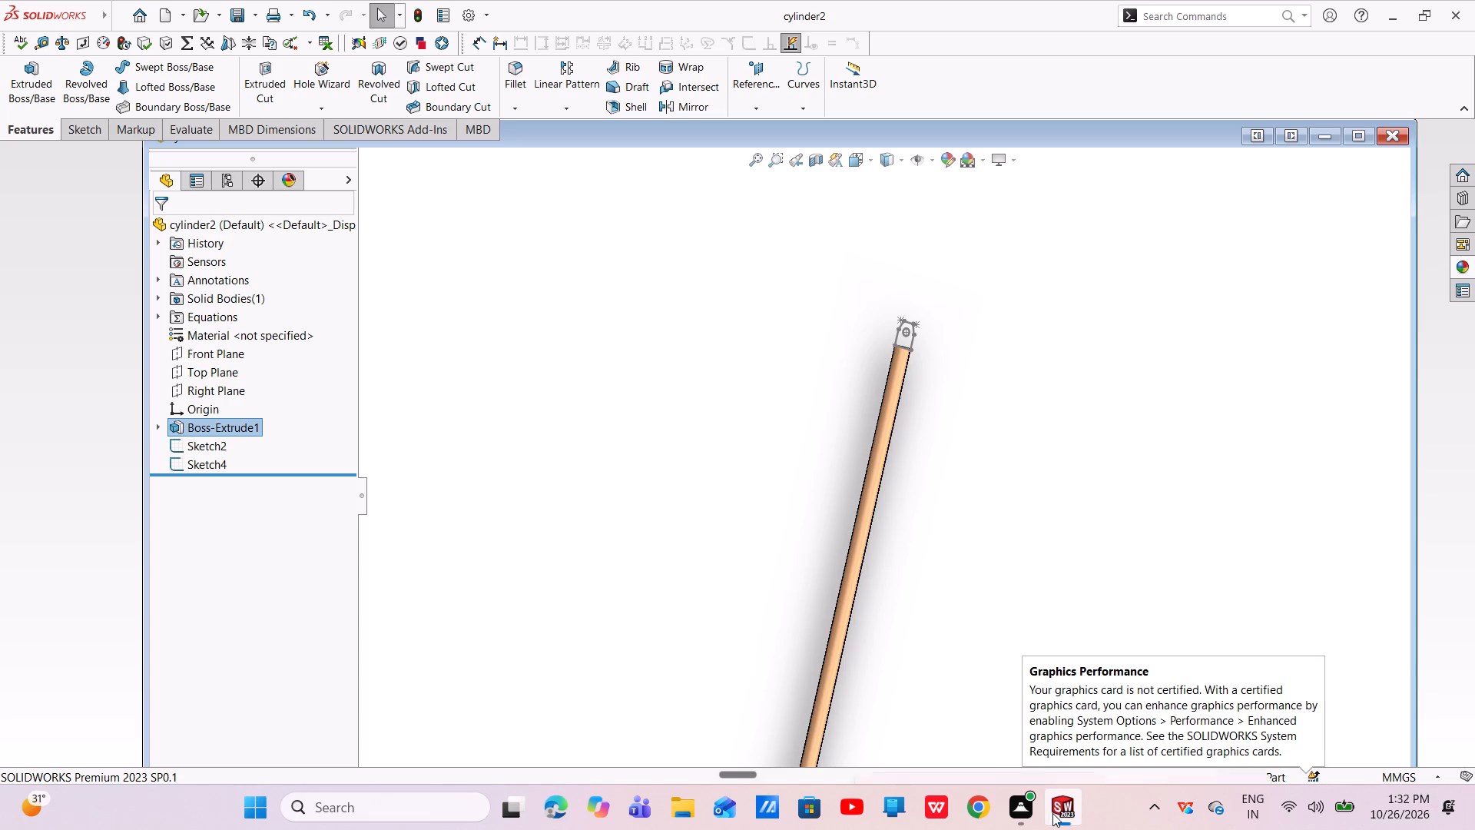
# Bring the H&V cylinders document back to the front and save it.
pyautogui.click(999, 746)
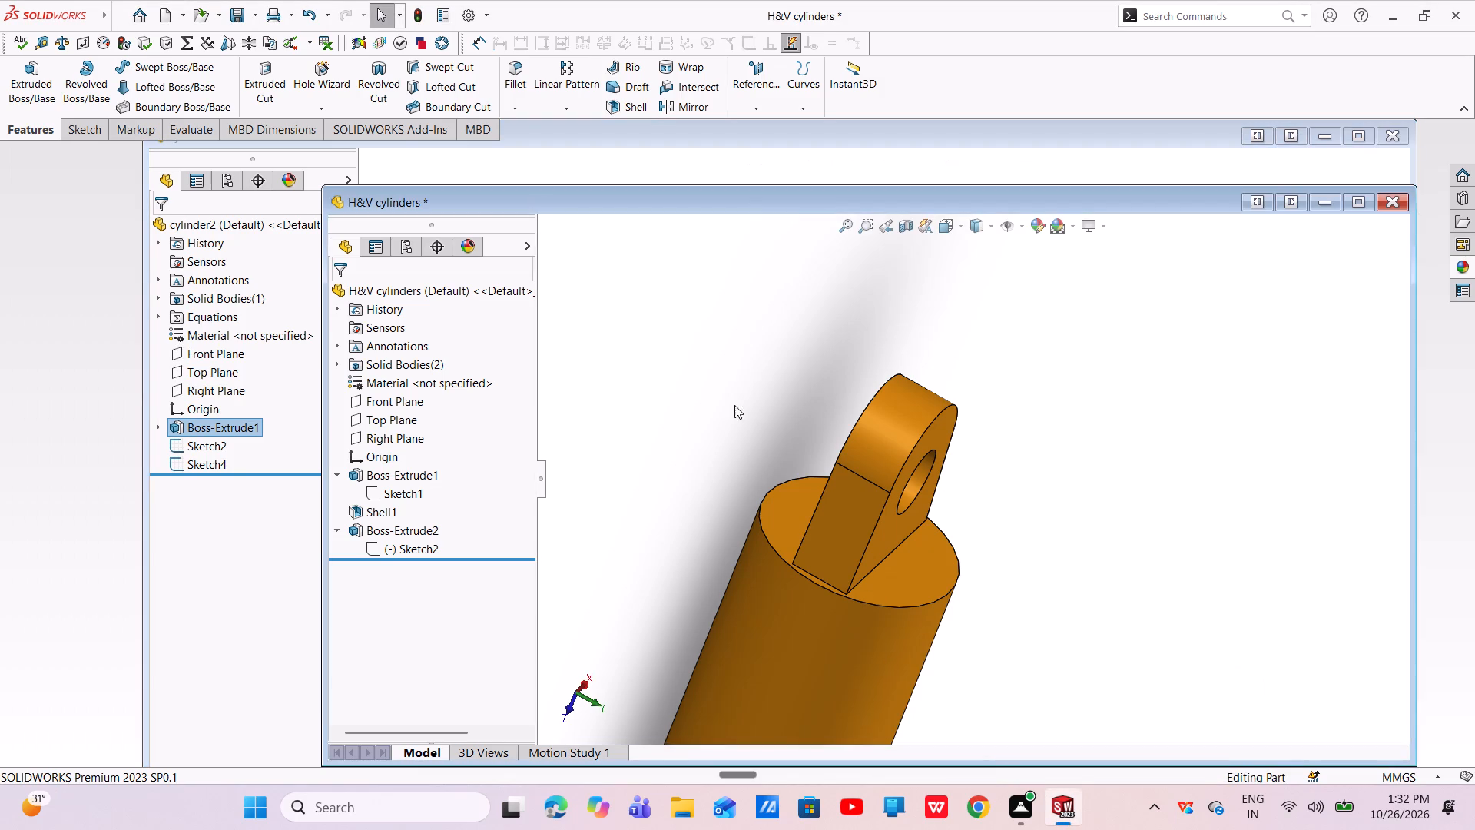
pyautogui.click(238, 15)
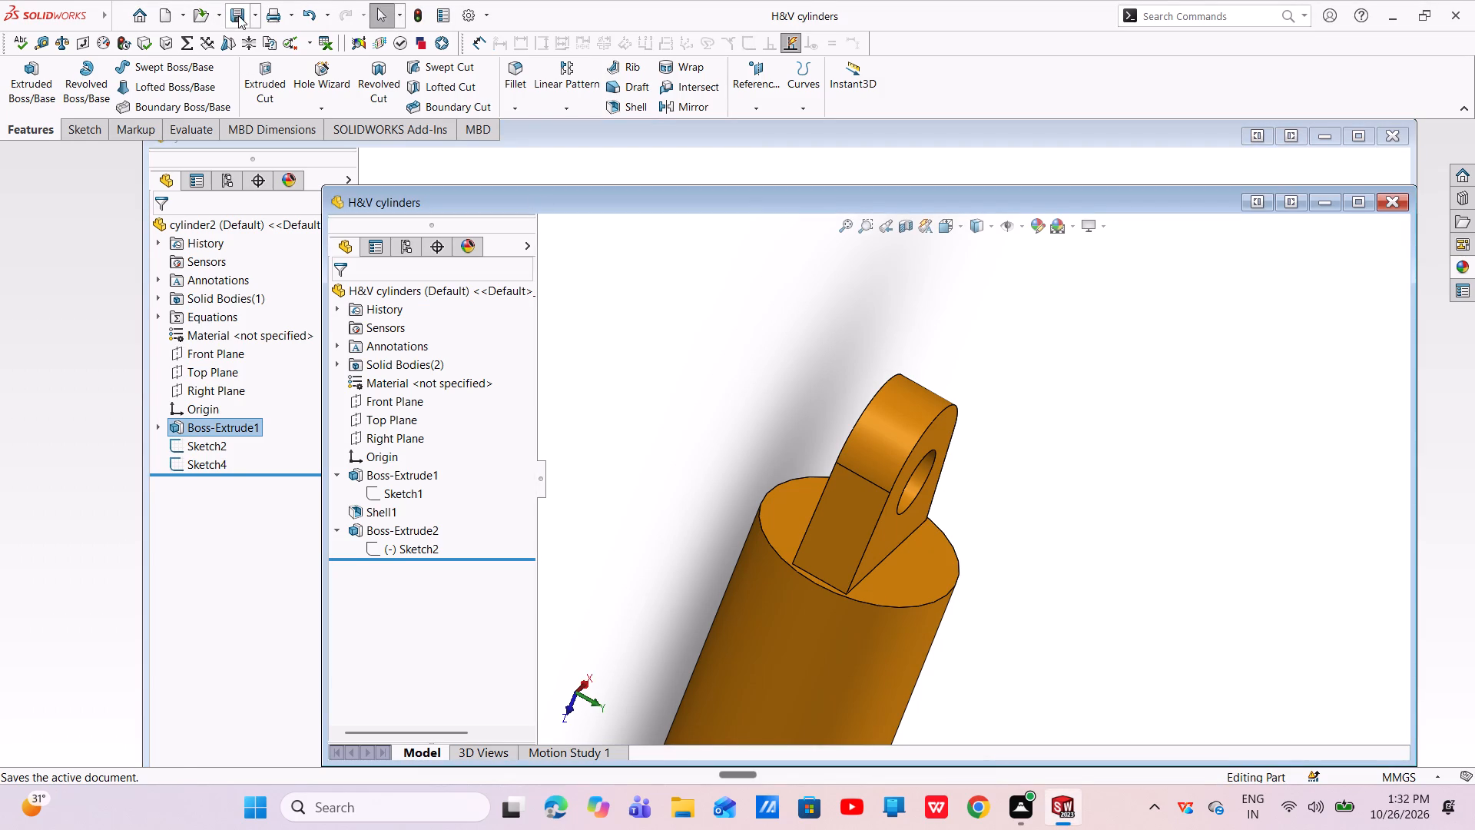
pyautogui.click(238, 15)
pyautogui.click(238, 15)
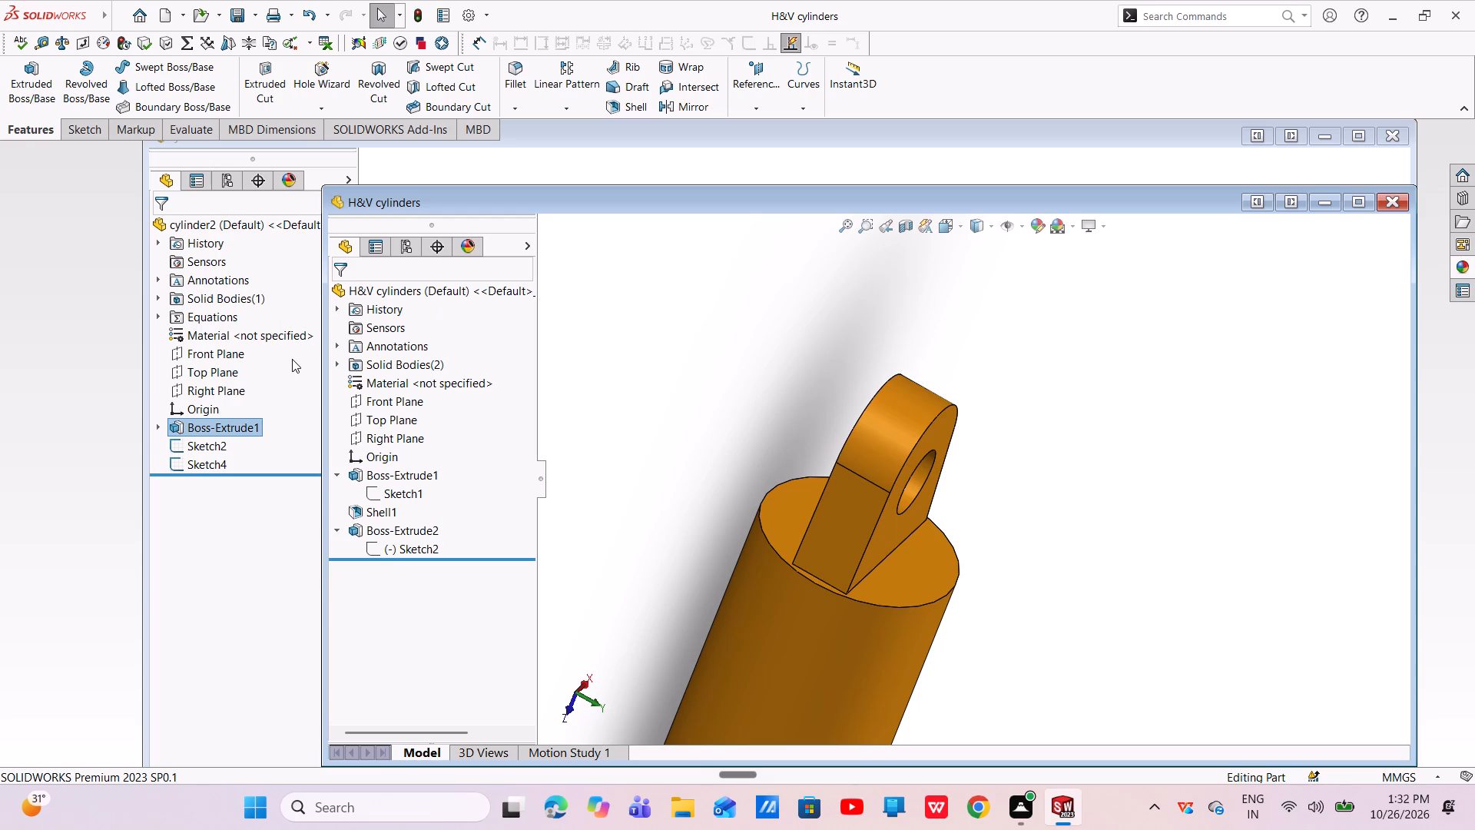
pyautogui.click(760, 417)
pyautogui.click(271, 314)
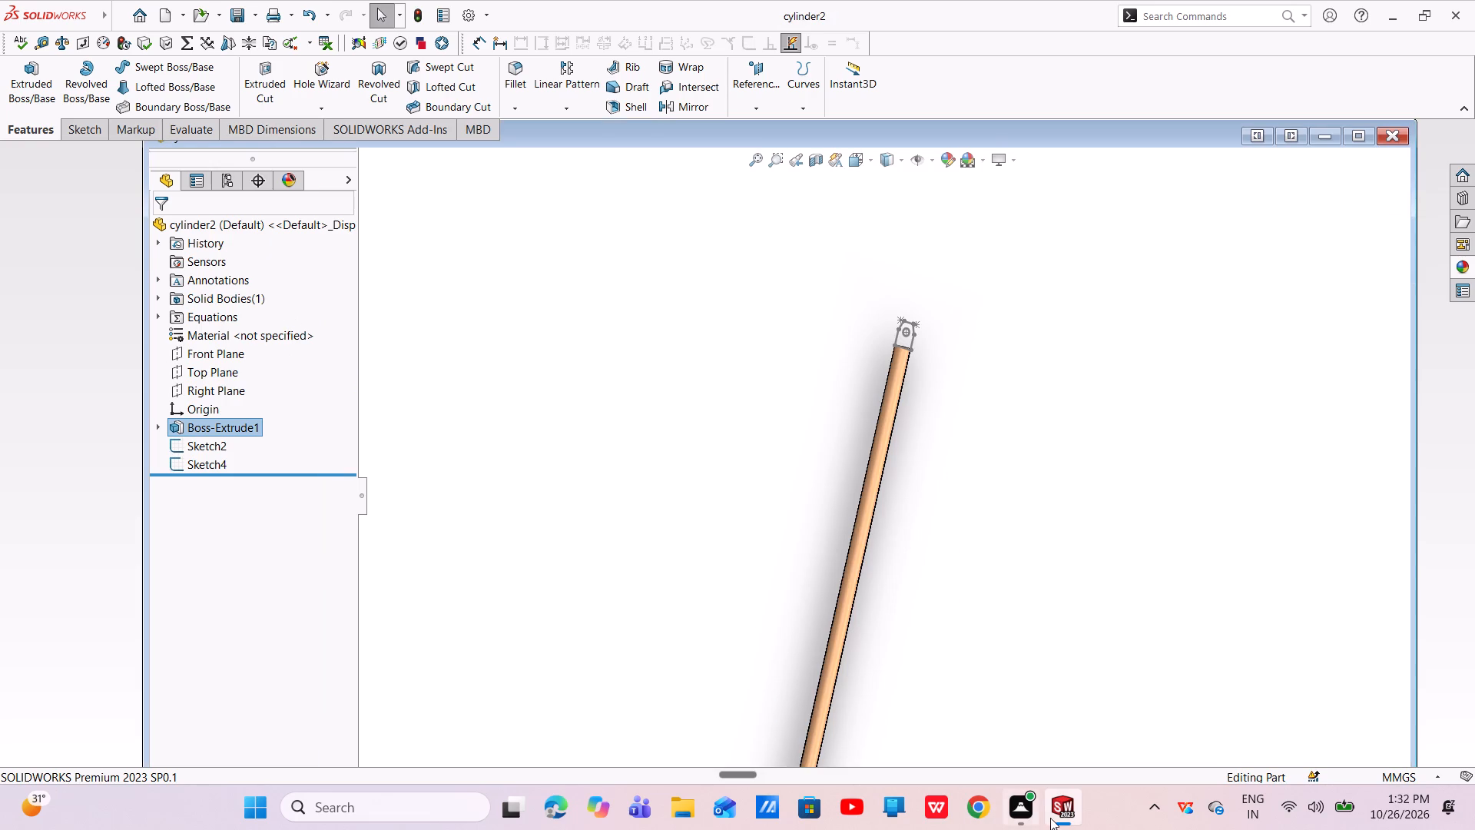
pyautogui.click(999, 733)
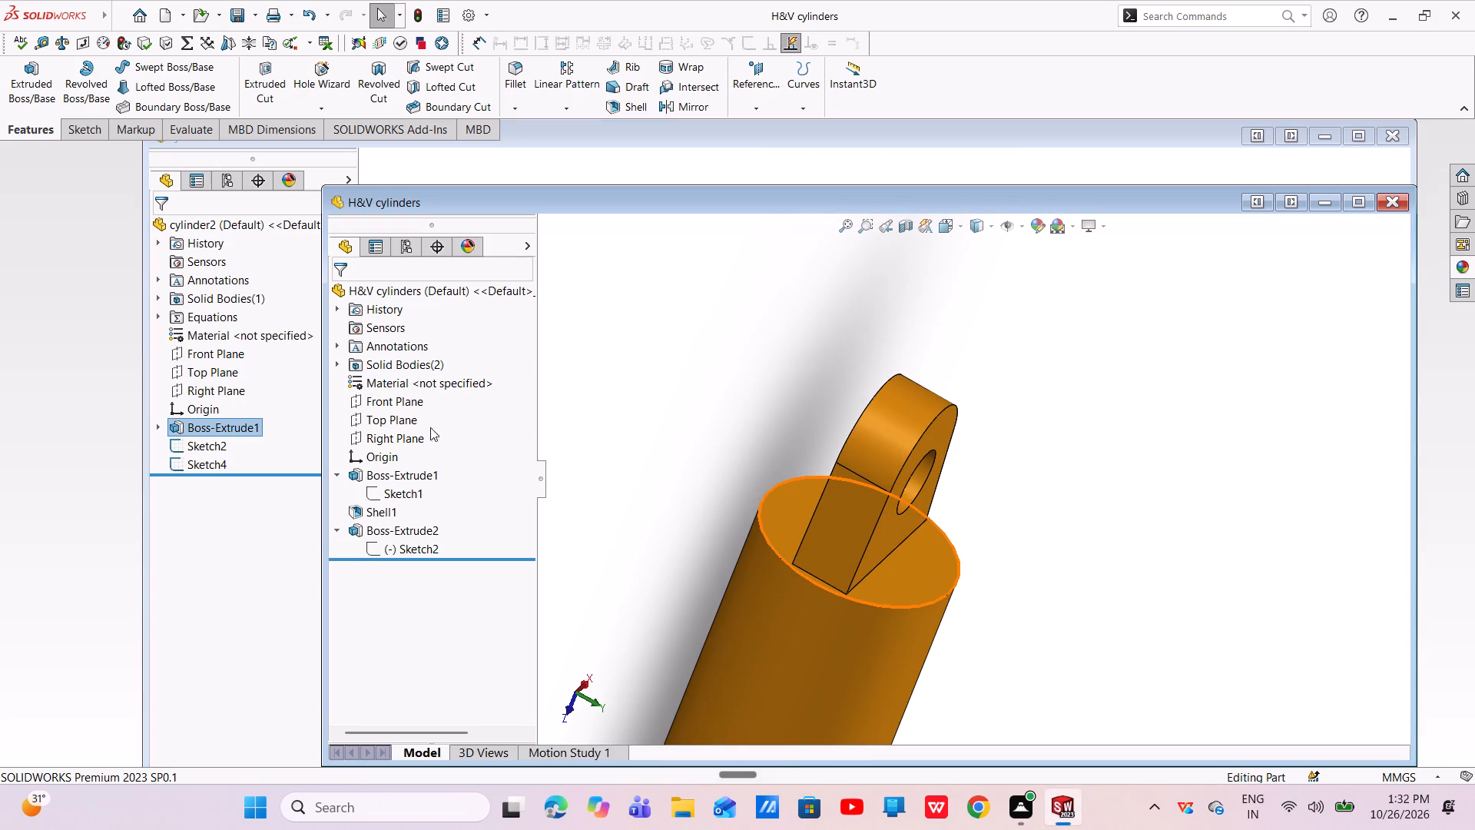
# Save the H&V cylinders document as a SOLIDWORKS part named H&V cylinders in New folder, replacing the existing file.
pyautogui.click(396, 205)
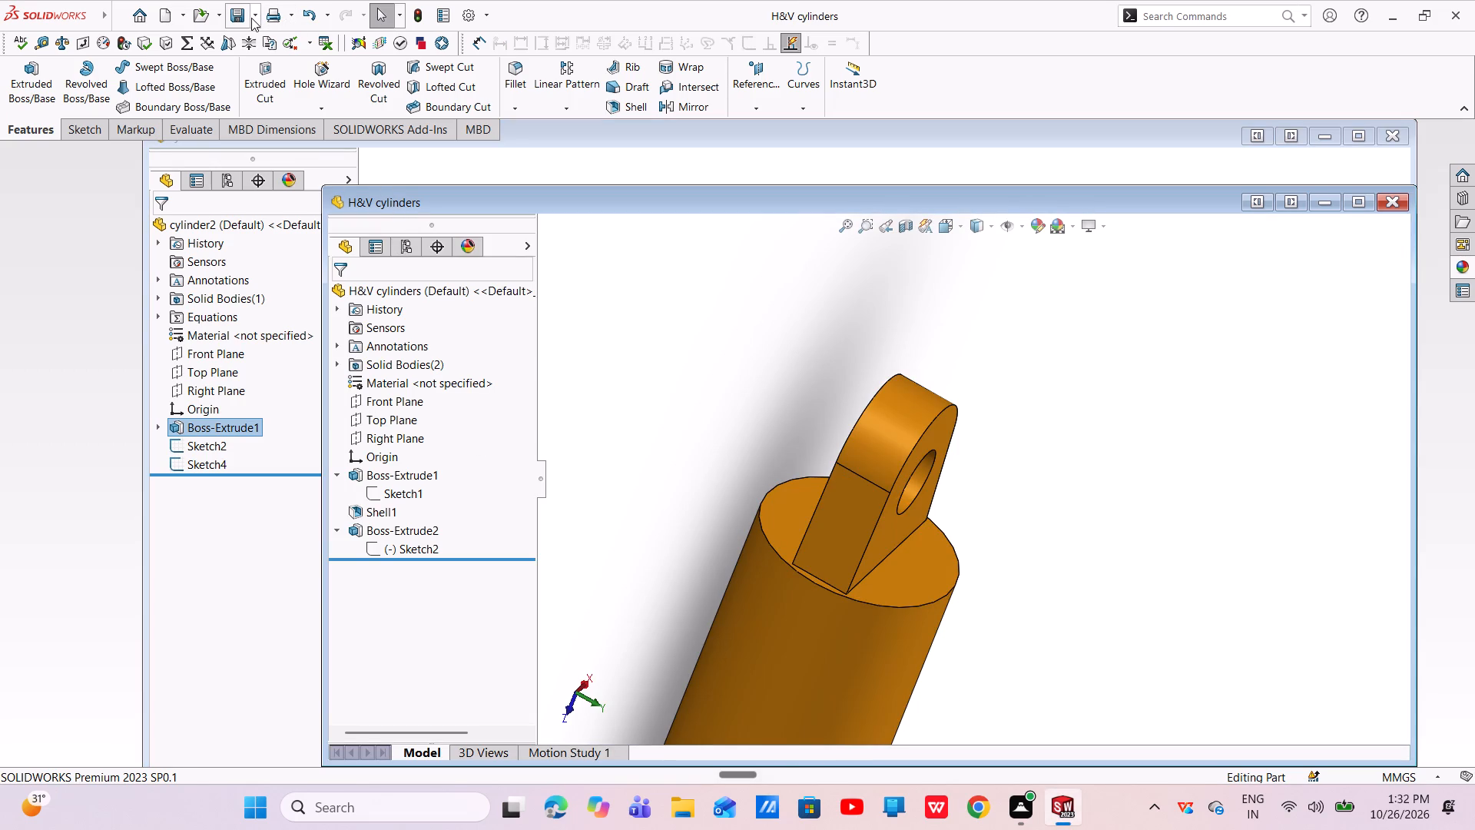
pyautogui.click(252, 18)
pyautogui.click(270, 61)
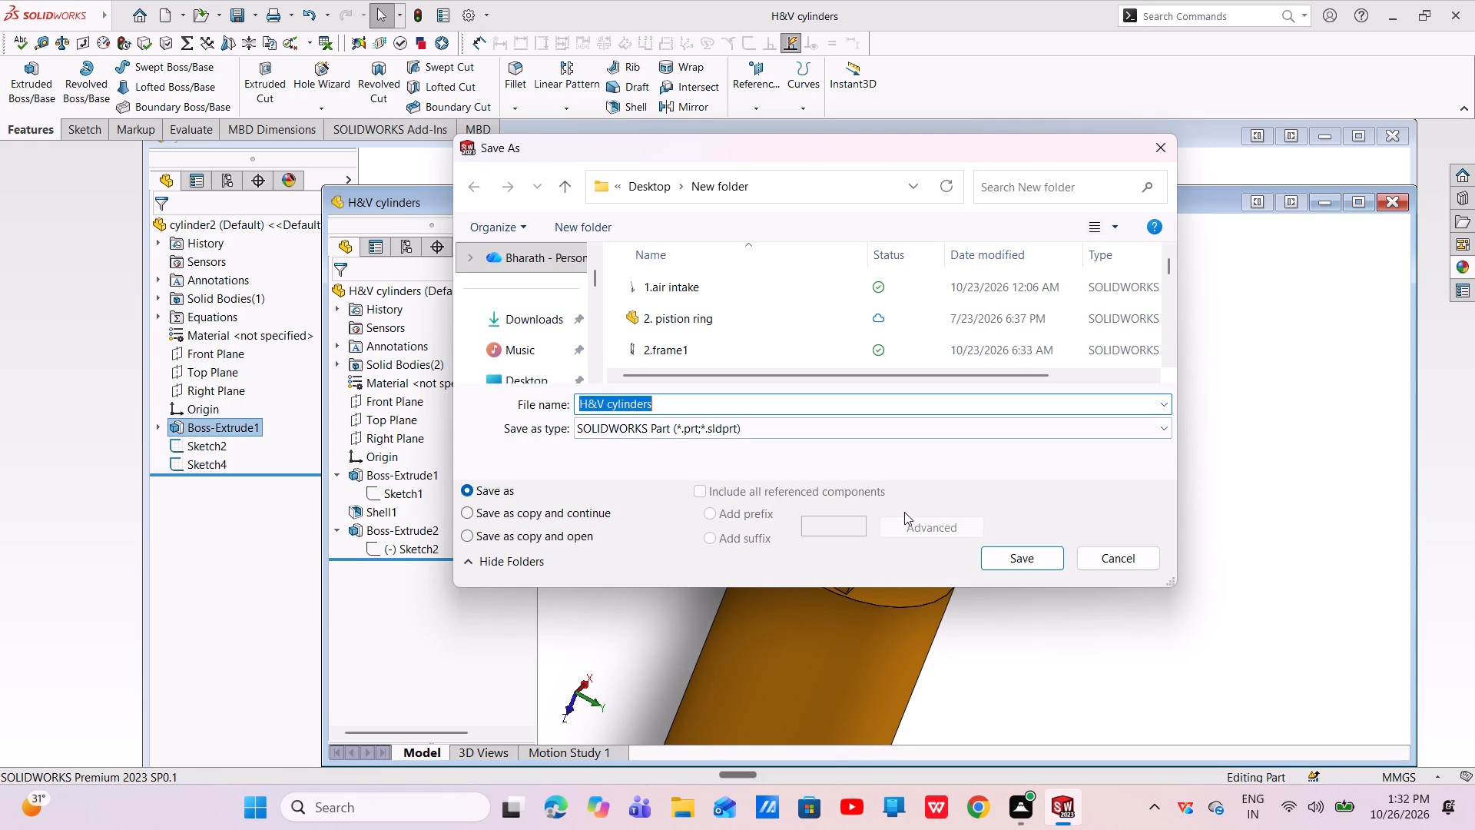
pyautogui.click(1008, 559)
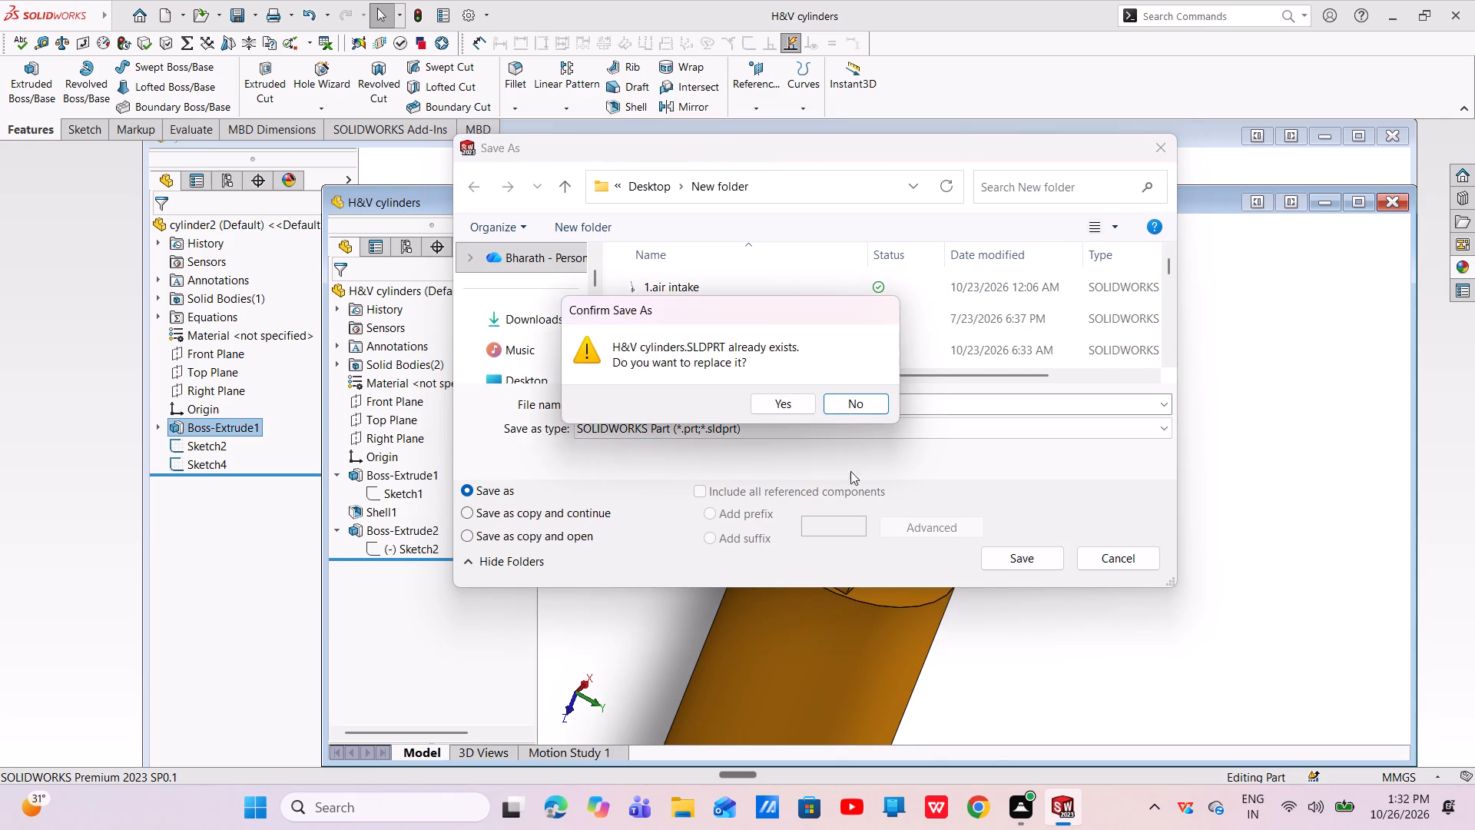
pyautogui.click(777, 403)
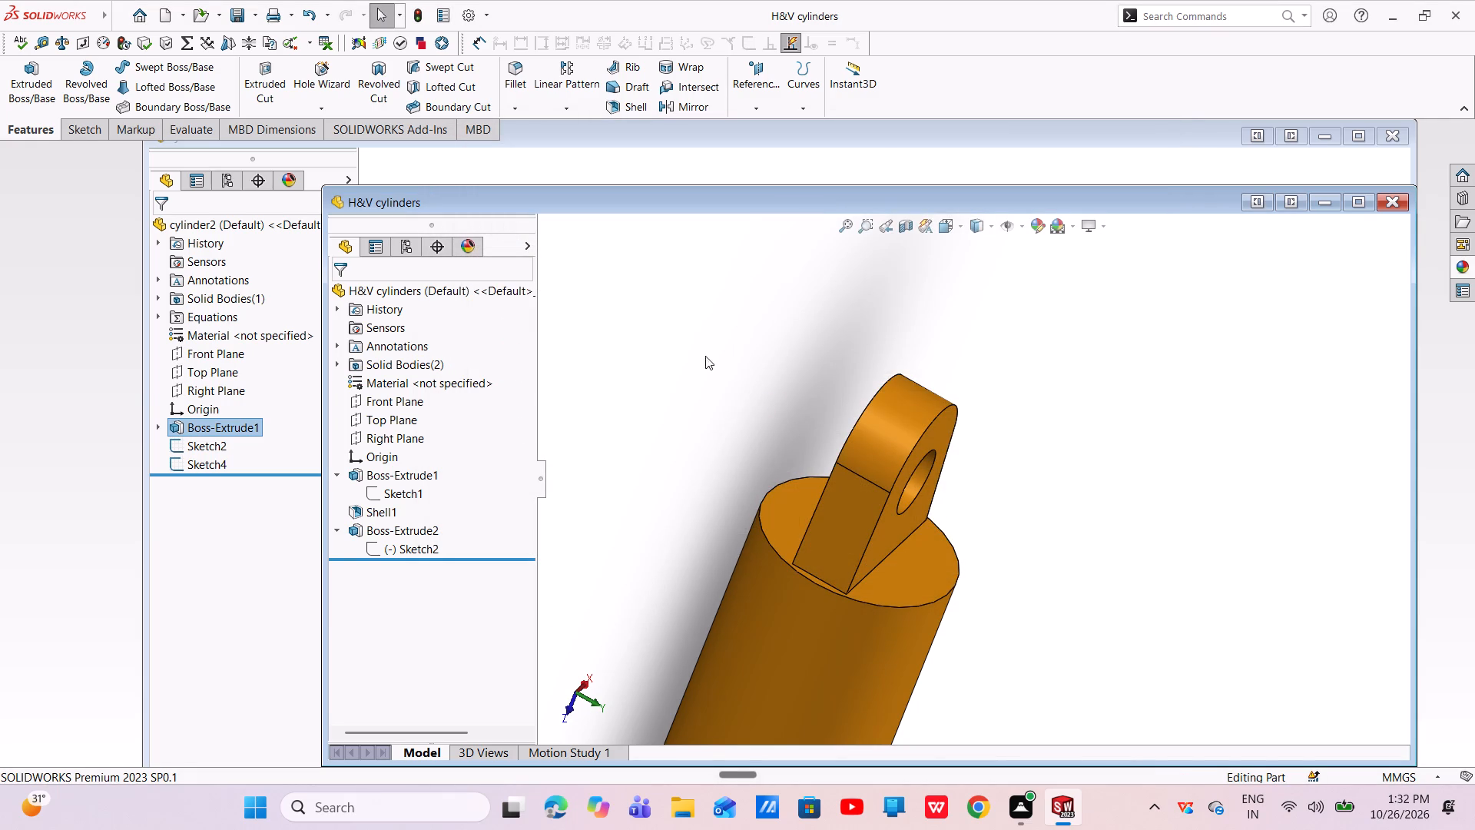
# Save a PDF copy of the part as H&V cylinders in the Desktop's New folder, using Adobe Portable Document Format.
pyautogui.click(259, 13)
pyautogui.click(278, 56)
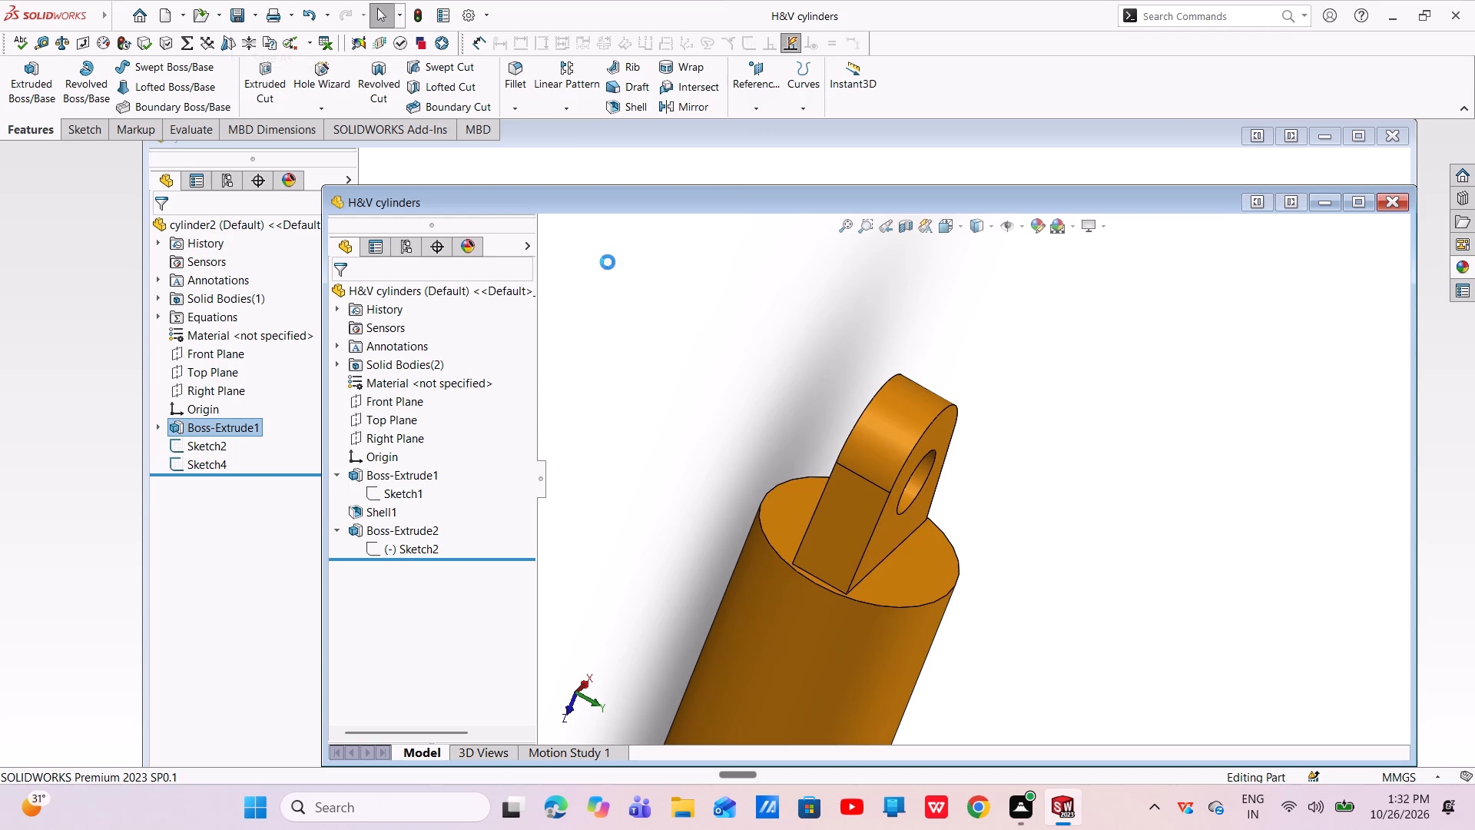
pyautogui.click(814, 427)
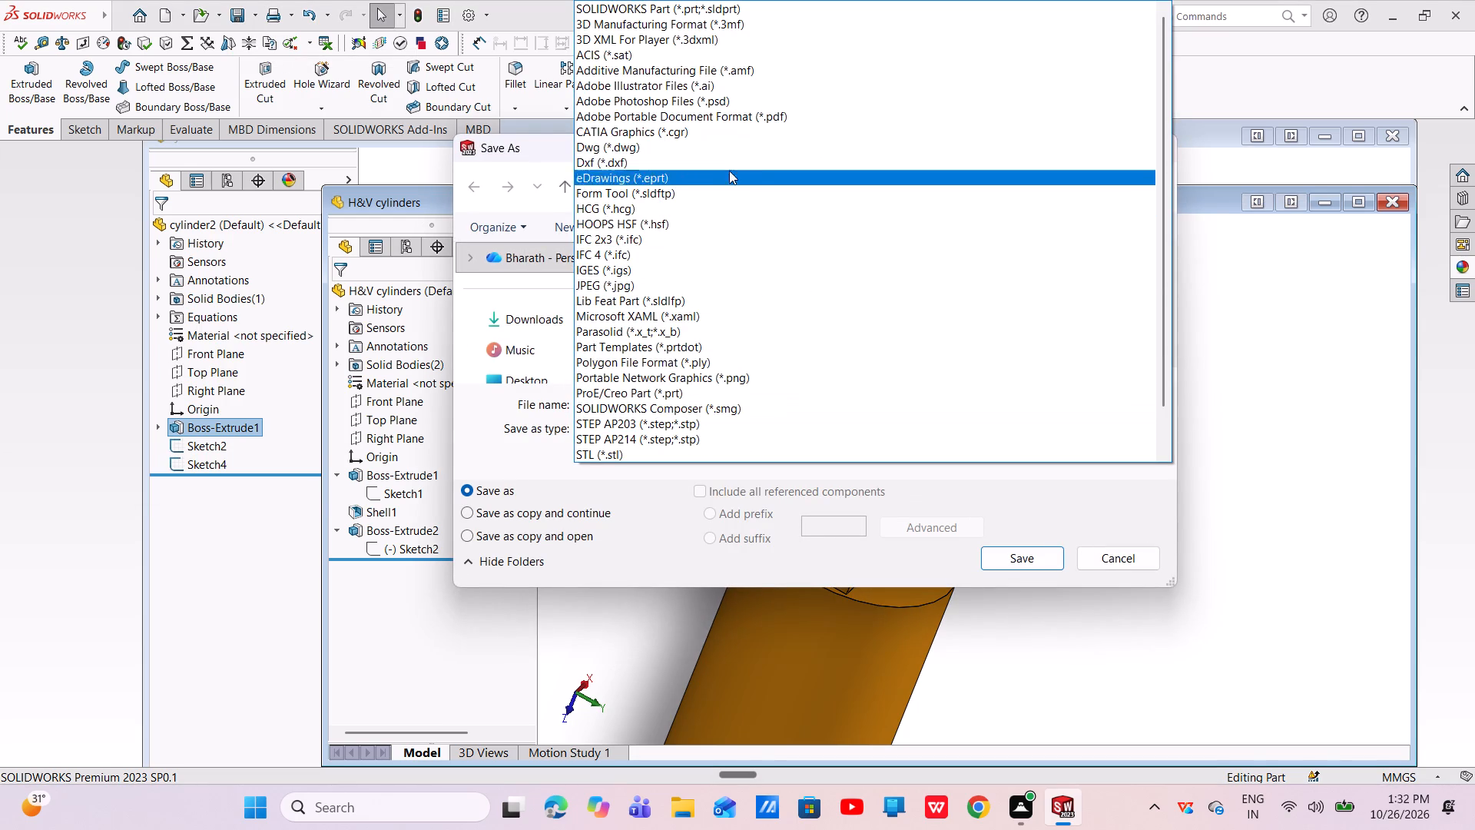
pyautogui.click(785, 121)
pyautogui.click(1024, 593)
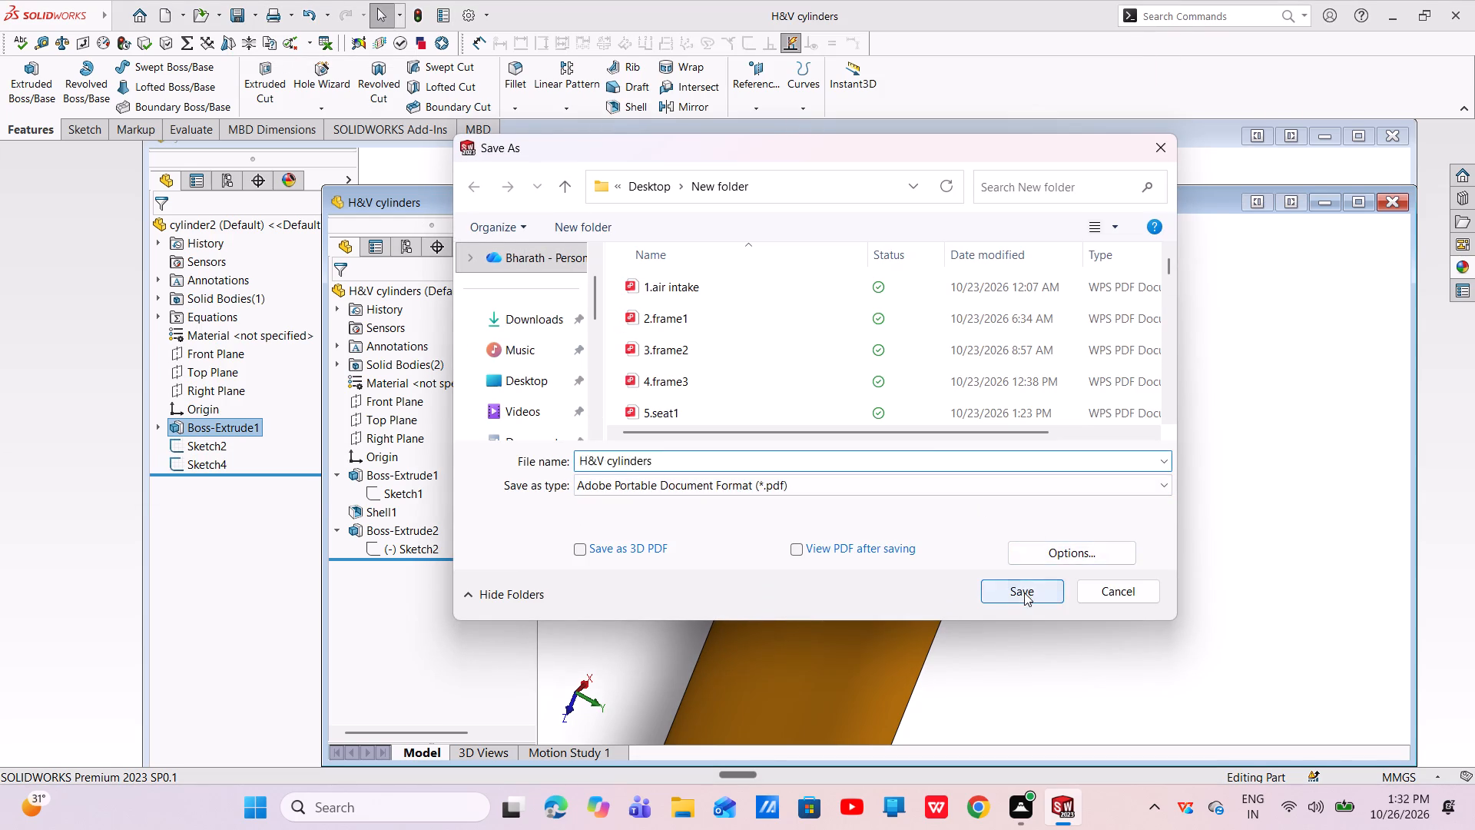